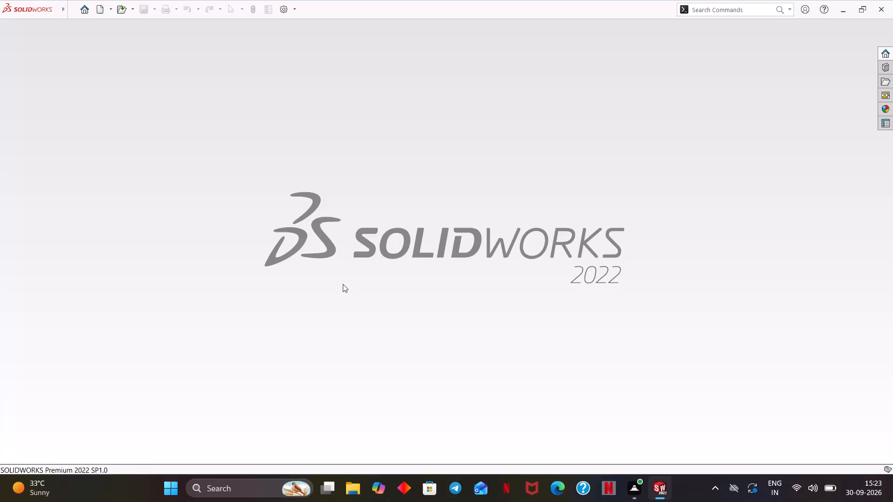
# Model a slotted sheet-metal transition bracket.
# Create a new part document.
pyautogui.hotkey('ctrl', 'n')
pyautogui.press('Return')
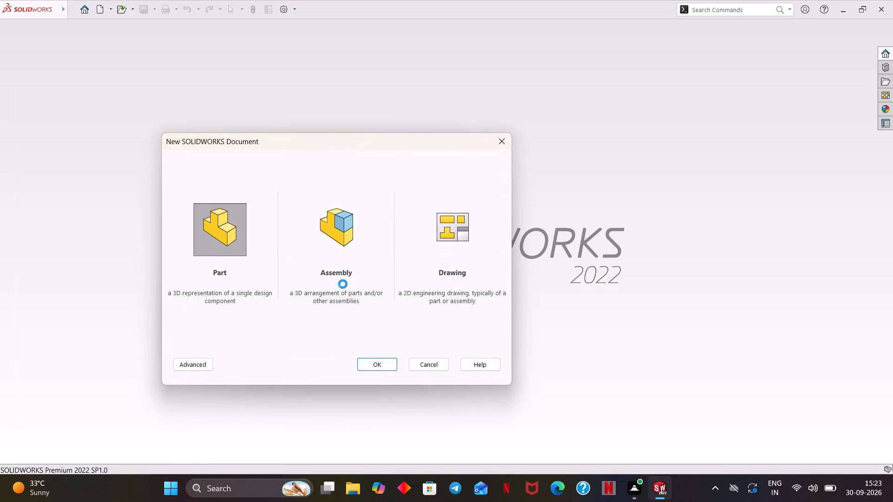
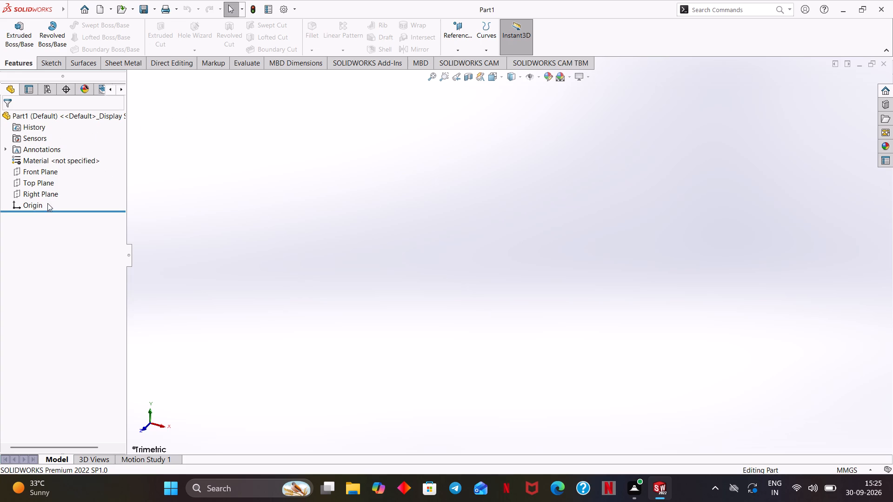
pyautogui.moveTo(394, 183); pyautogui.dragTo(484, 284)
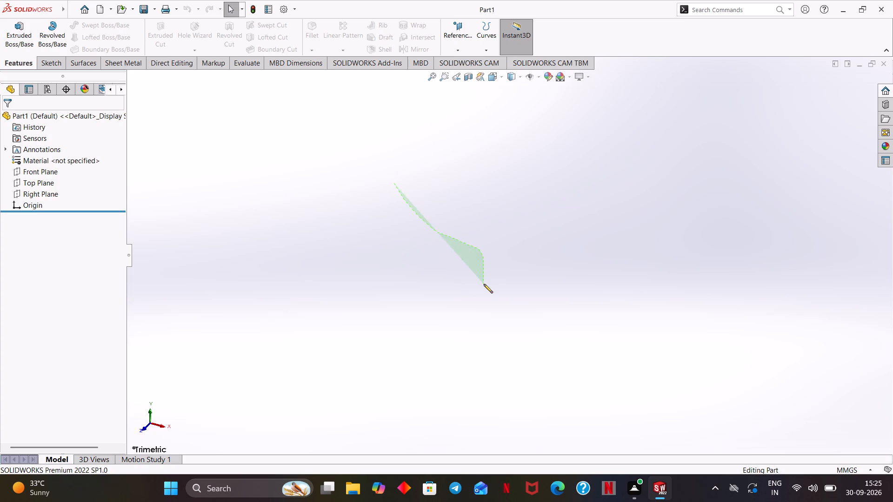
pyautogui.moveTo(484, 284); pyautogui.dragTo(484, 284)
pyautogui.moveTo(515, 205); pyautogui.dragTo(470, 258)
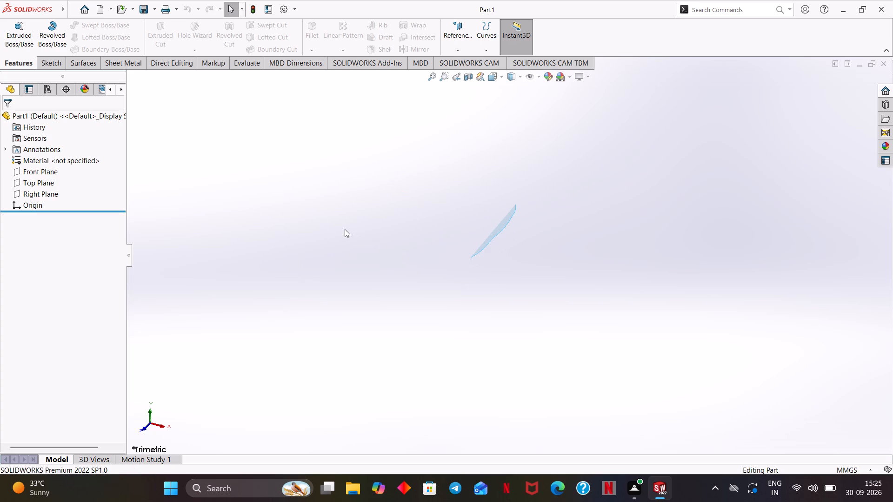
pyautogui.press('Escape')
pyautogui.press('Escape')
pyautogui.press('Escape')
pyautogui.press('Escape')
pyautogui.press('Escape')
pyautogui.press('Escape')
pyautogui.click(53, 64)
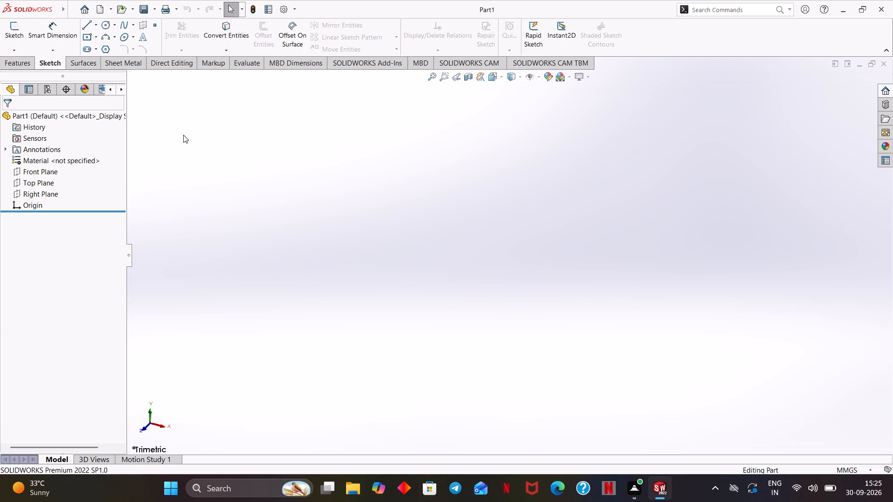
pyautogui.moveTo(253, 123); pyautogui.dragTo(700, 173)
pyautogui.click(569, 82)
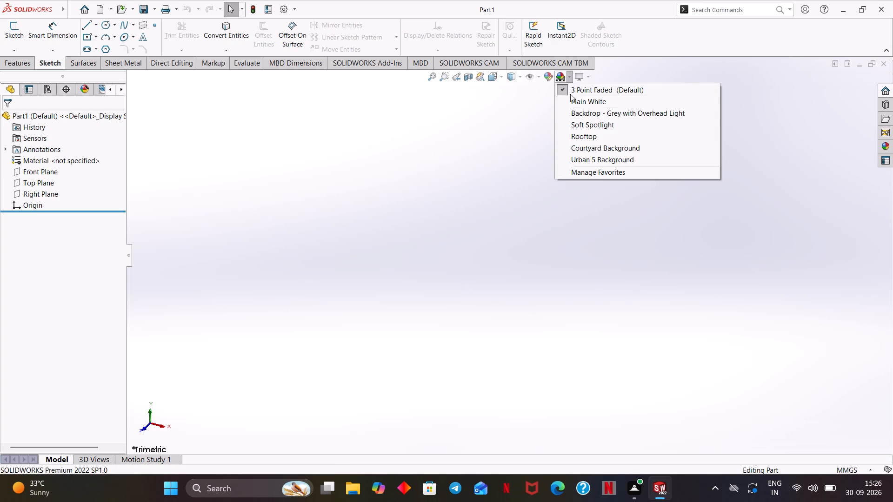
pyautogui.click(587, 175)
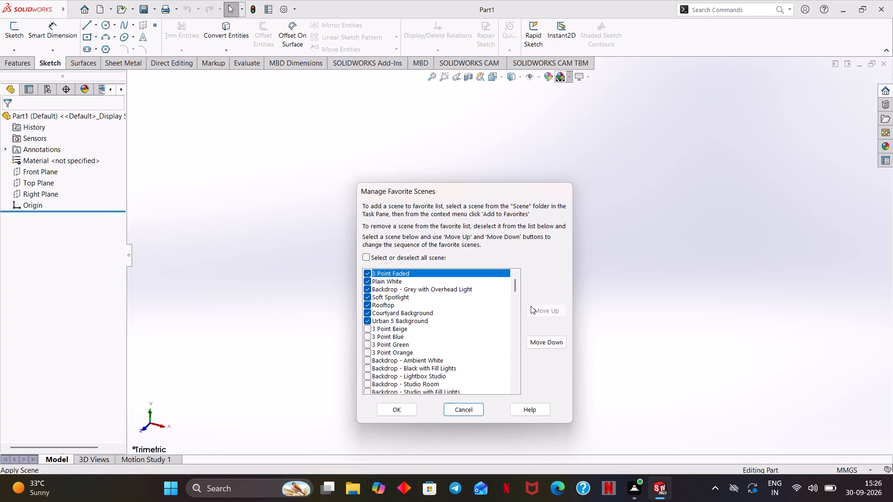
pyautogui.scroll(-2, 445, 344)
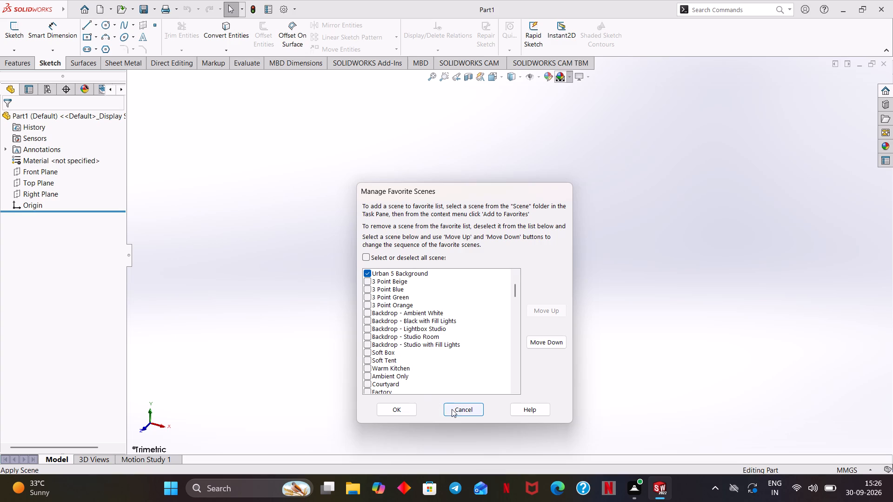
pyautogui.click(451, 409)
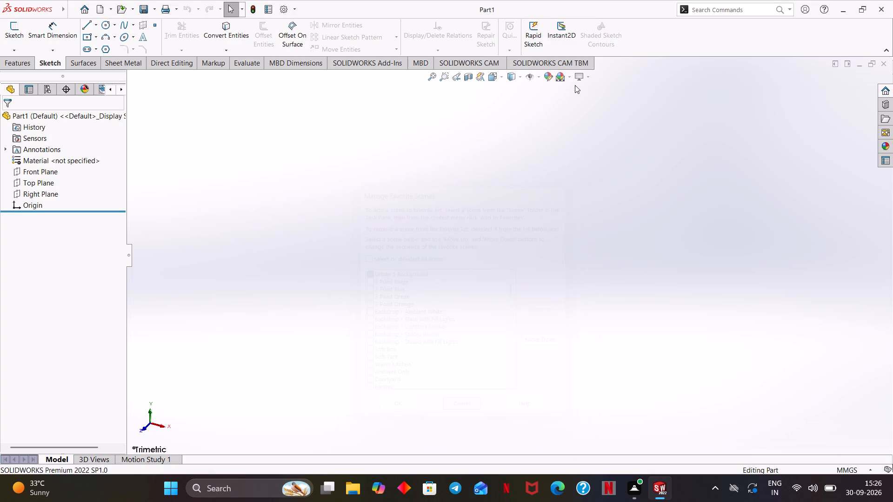
# Apply the Plain White scene as the graphics area background.
pyautogui.click(572, 83)
pyautogui.click(569, 79)
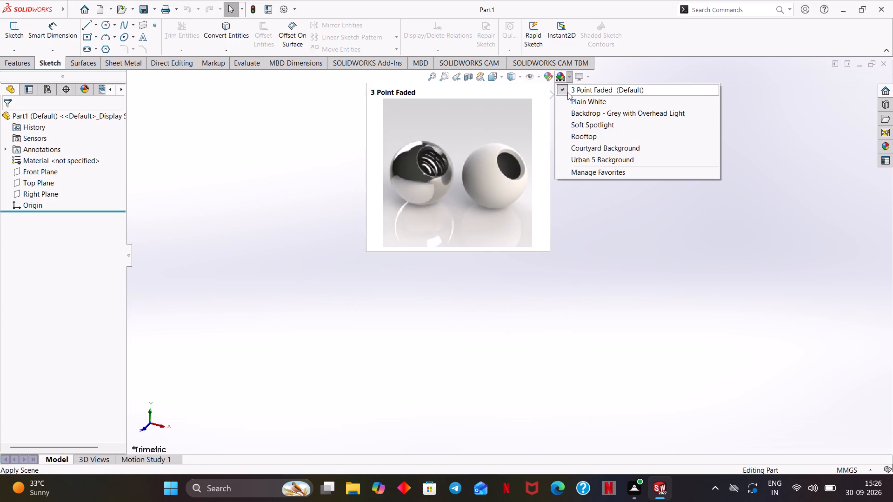
pyautogui.click(573, 101)
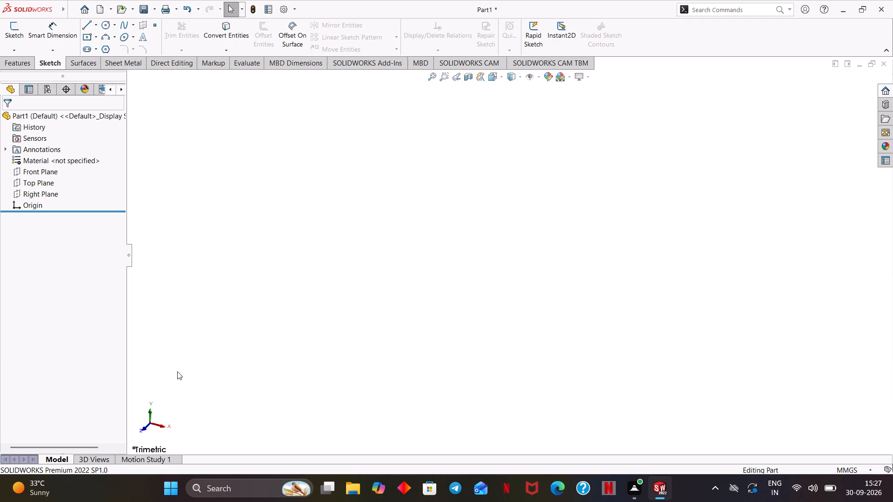
# Start a new sketch on the Front Plane.
pyautogui.click(24, 172)
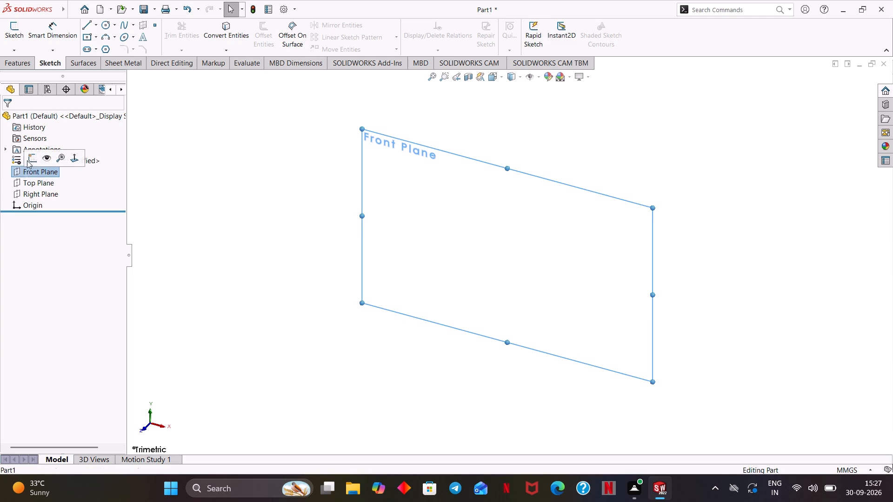
pyautogui.click(30, 154)
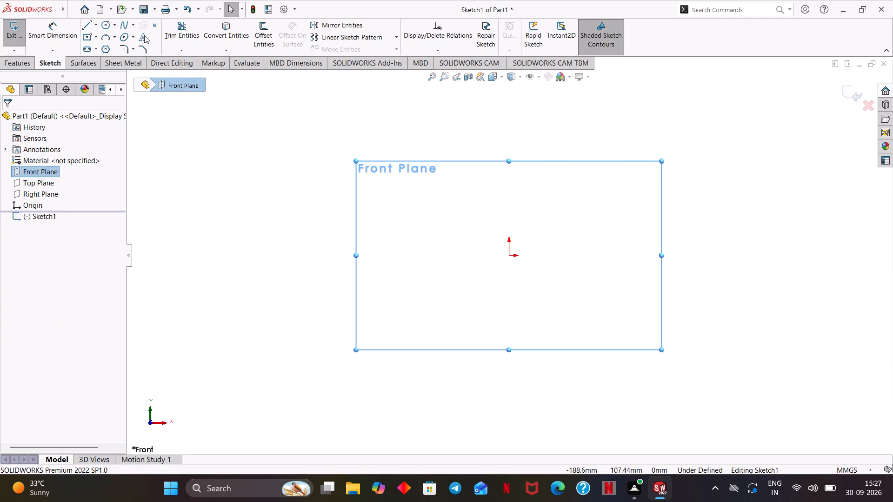
# Sketch a connected hat profile from right to left, about: 41 mm line, R39.7 quarter arc, 250 mm top line, R47.7 quarter arc, 47 mm line.
pyautogui.click(87, 27)
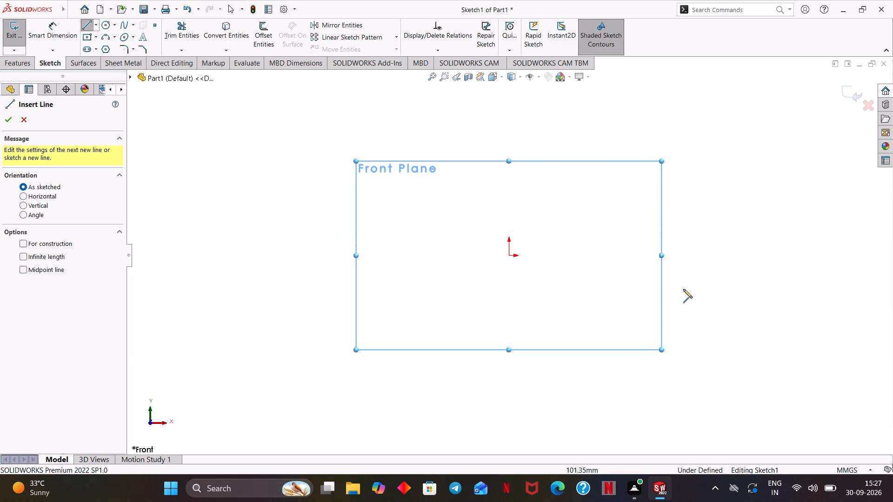
pyautogui.keyDown('ctrl'); pyautogui.moveTo(683, 289); pyautogui.dragTo(594, 281, button='middle'); pyautogui.keyUp('ctrl')
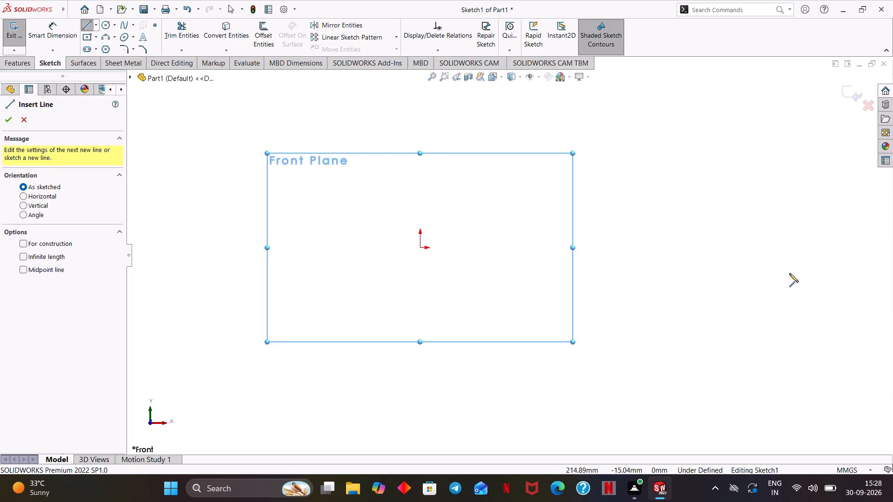
pyautogui.click(776, 271)
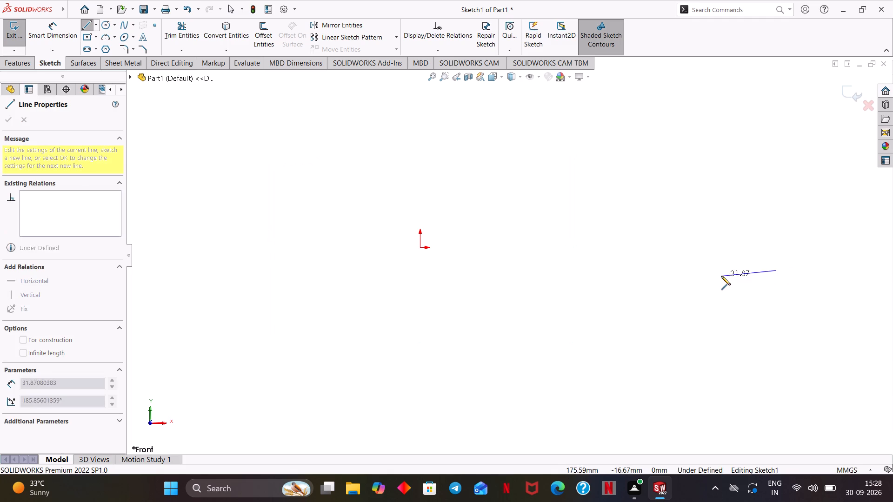
pyautogui.click(705, 270)
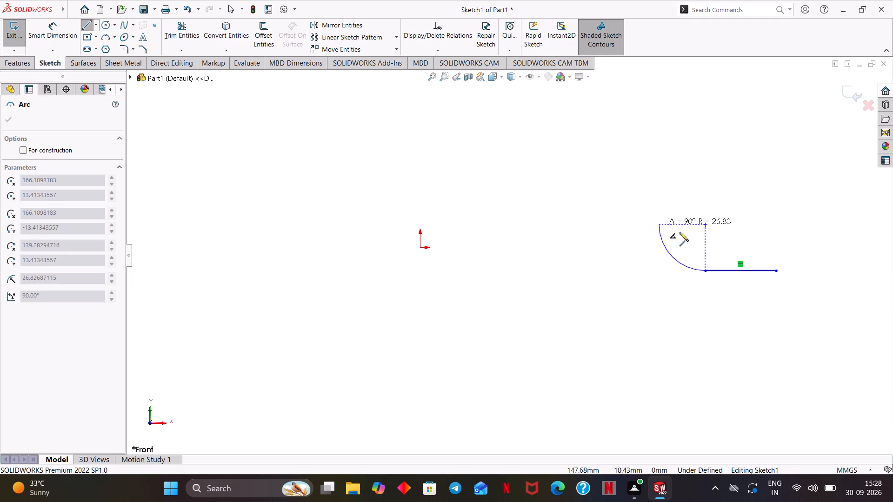
pyautogui.click(705, 270)
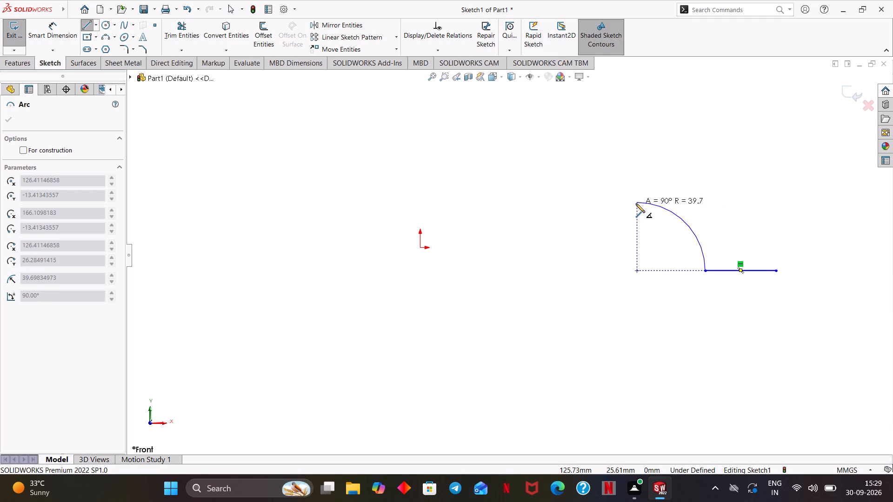
pyautogui.click(636, 204)
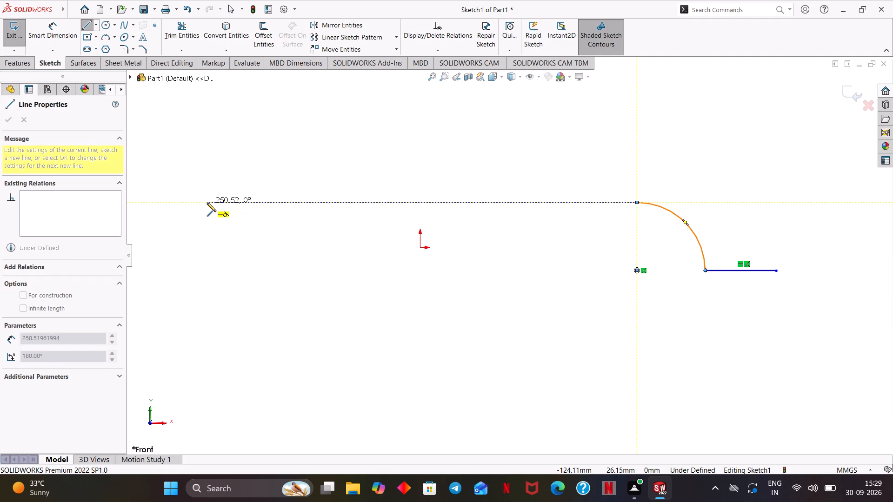
pyautogui.scroll(-1, 207, 203)
pyautogui.scroll(2, 207, 202)
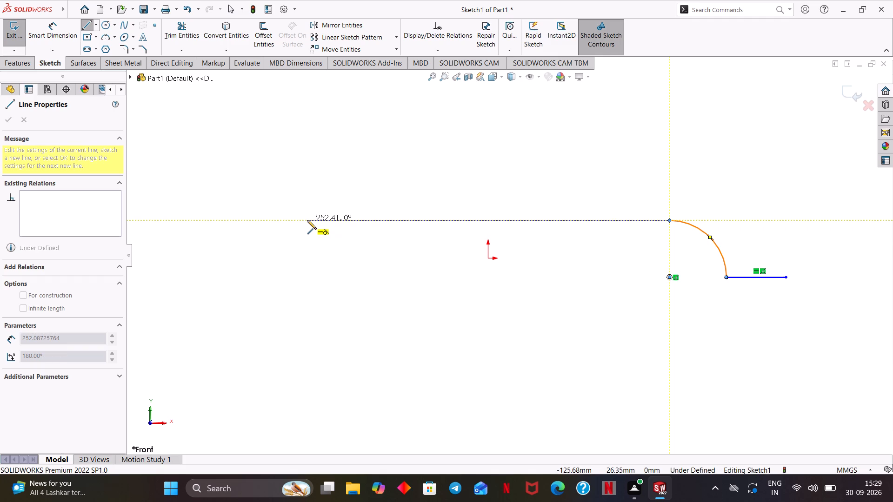
pyautogui.click(310, 220)
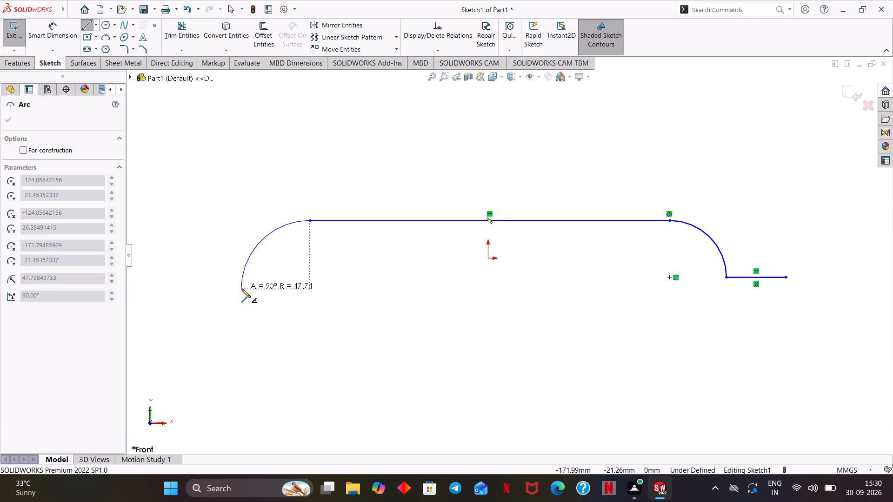
pyautogui.click(241, 289)
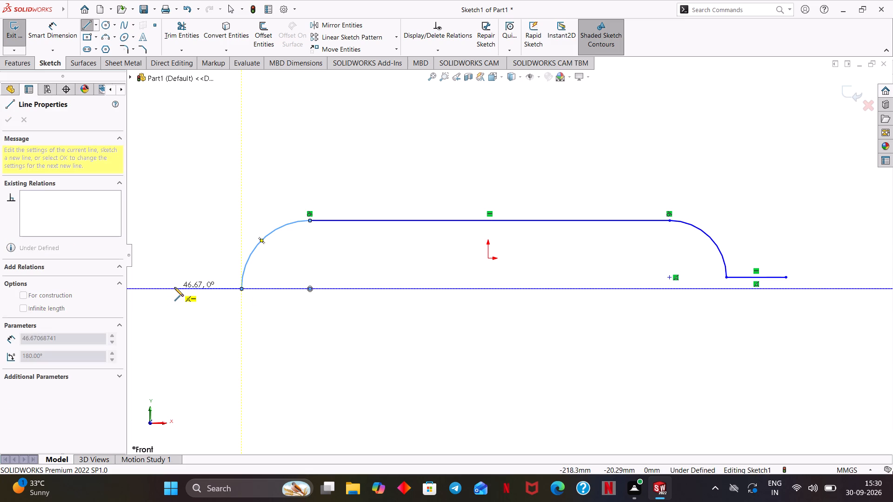
pyautogui.click(173, 288)
pyautogui.rightClick(220, 238)
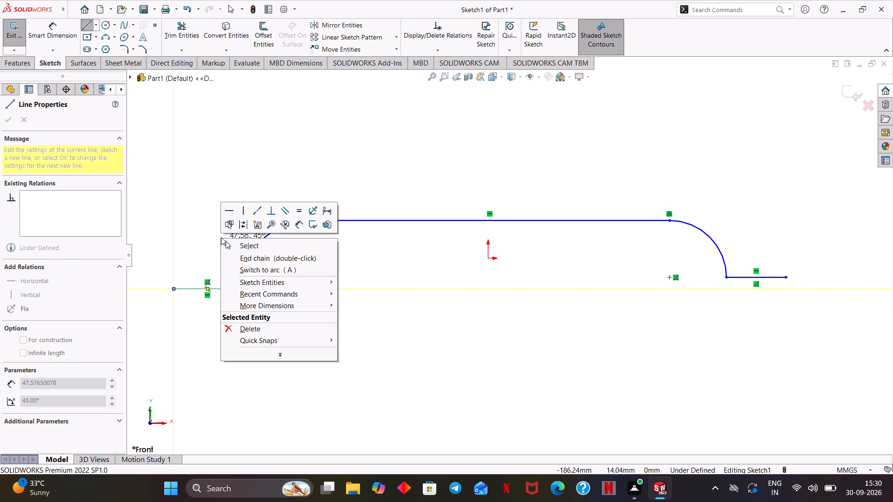
pyautogui.click(246, 245)
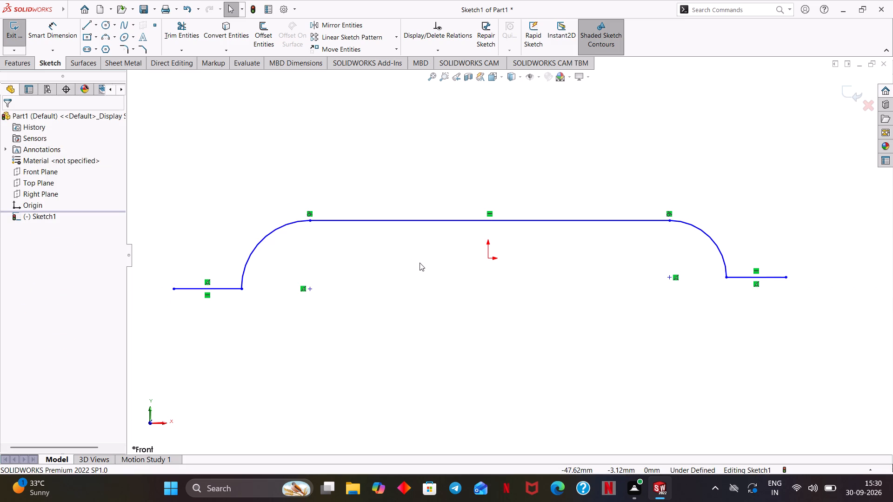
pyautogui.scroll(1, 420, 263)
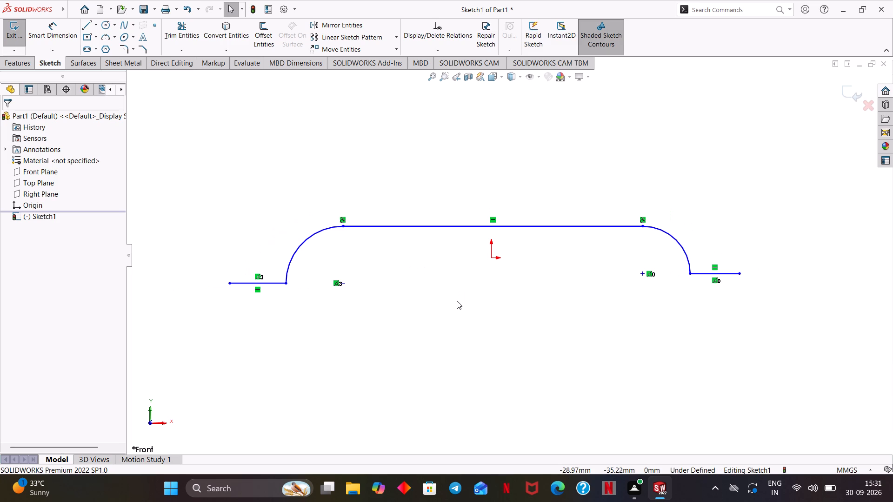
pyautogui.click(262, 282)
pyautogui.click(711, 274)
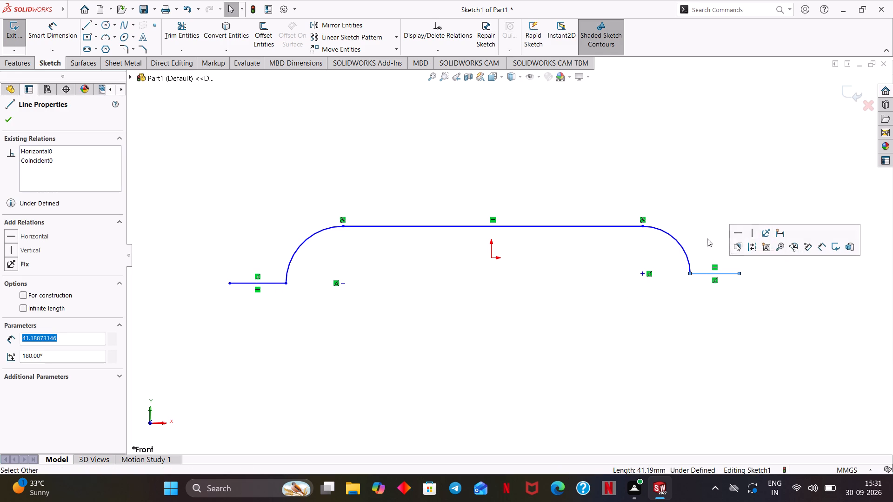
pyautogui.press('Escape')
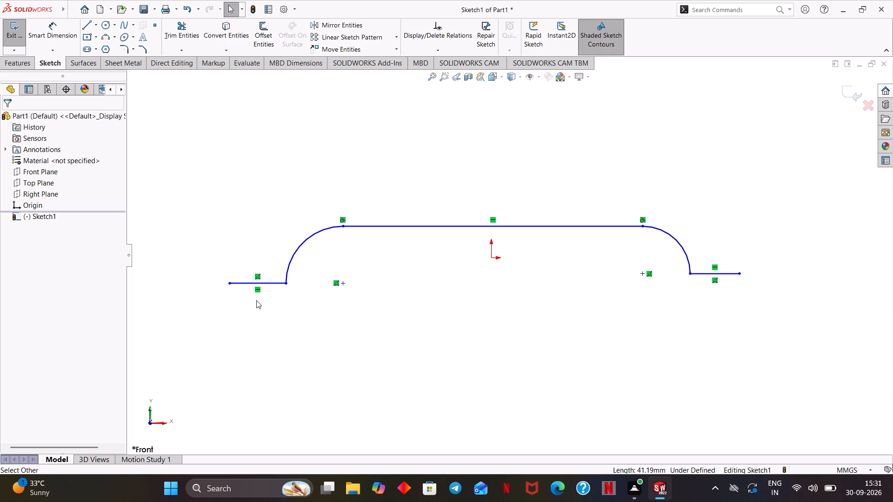
# Add equal and collinear relations between the two short horizontal lines at the ends of the profile.
pyautogui.keyDown('ctrl'); pyautogui.click(725, 273); pyautogui.keyUp('ctrl')
pyautogui.keyDown('ctrl'); pyautogui.click(269, 281); pyautogui.keyUp('ctrl')
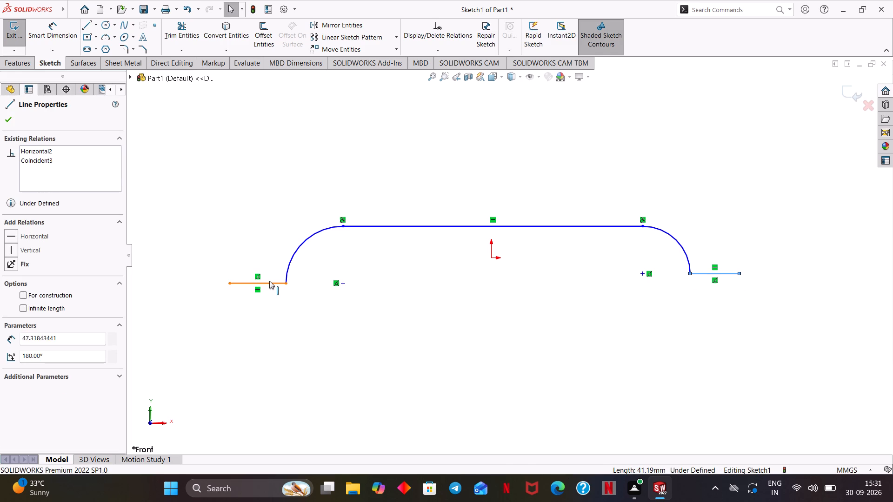
pyautogui.click(364, 241)
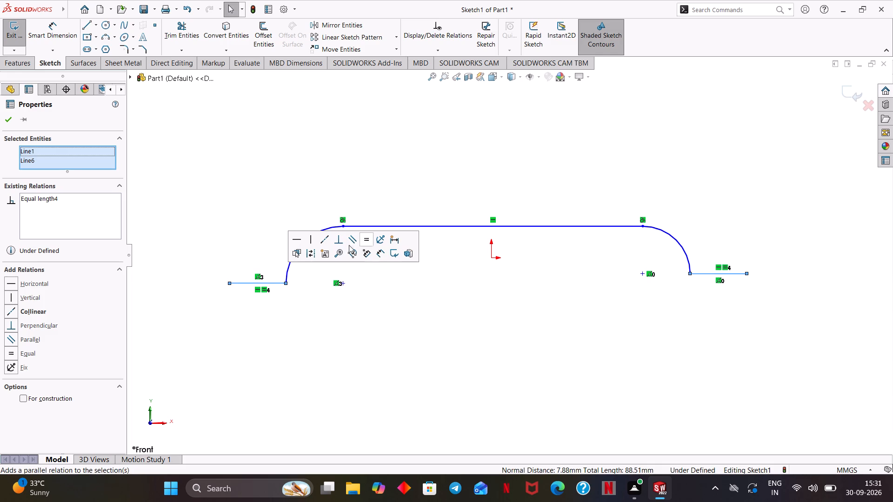
pyautogui.click(327, 243)
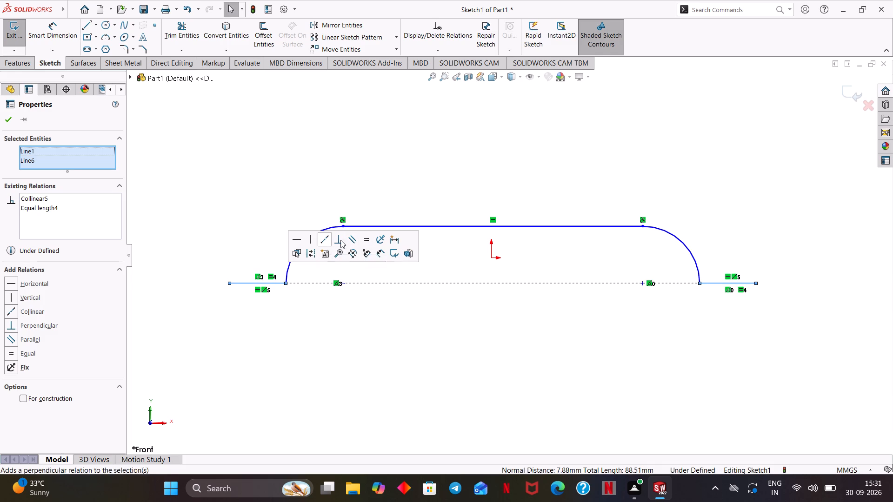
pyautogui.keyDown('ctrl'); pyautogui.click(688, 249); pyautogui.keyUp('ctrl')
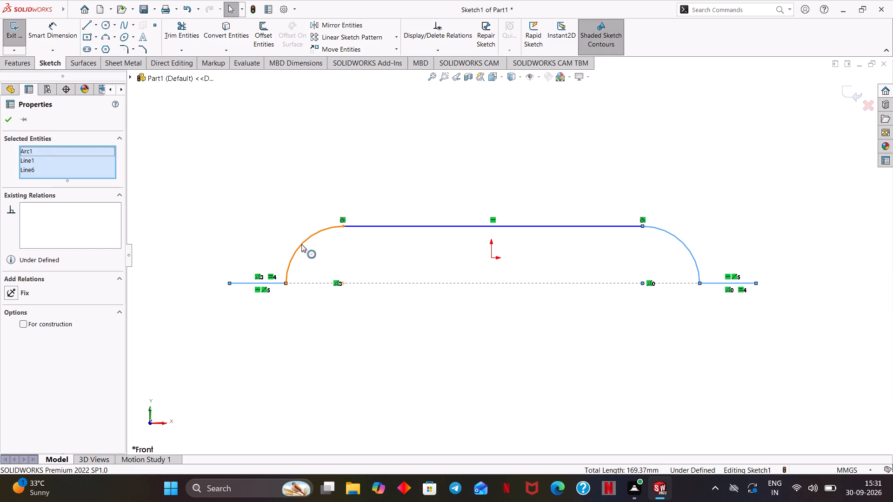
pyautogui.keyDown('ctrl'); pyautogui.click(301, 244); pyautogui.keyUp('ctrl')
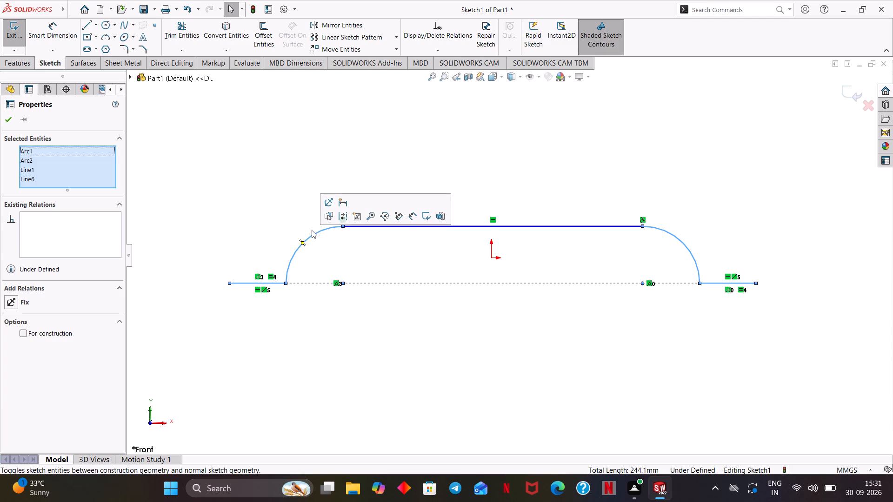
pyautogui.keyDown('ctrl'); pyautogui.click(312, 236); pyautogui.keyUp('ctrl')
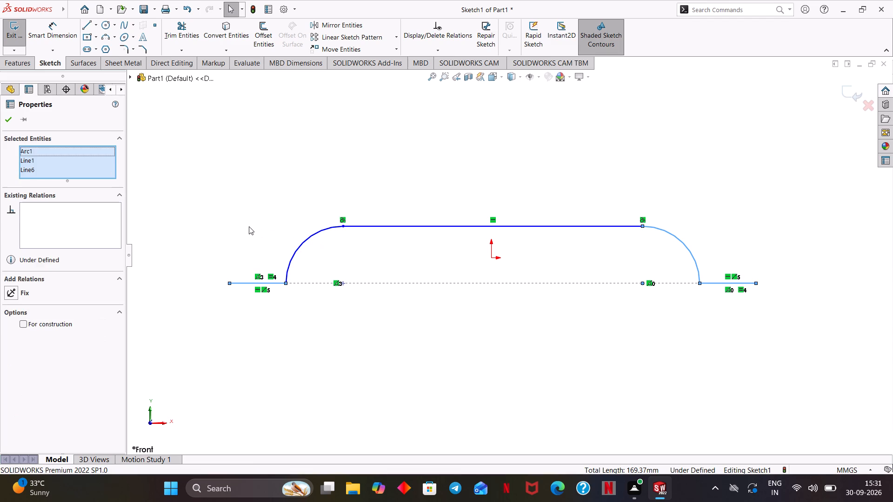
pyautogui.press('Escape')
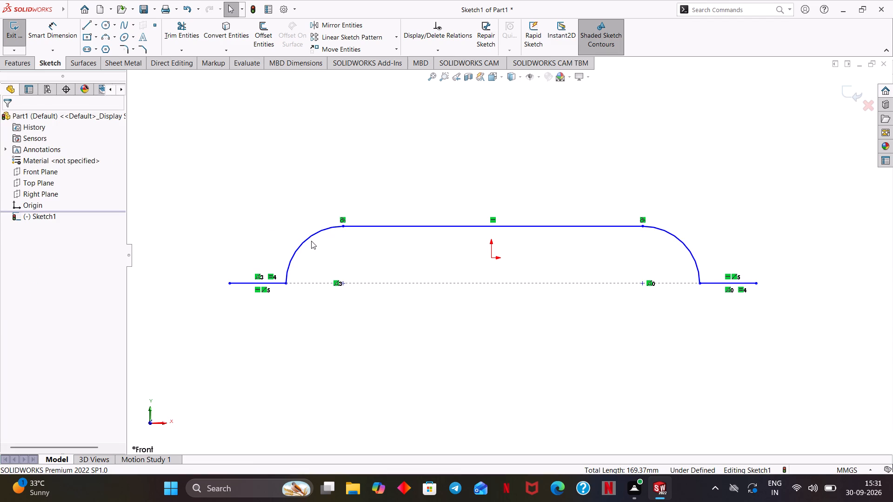
# Add an equal relation between the two quarter arcs of the hat profile.
pyautogui.keyDown('shift'); pyautogui.click(316, 236); pyautogui.keyUp('shift')
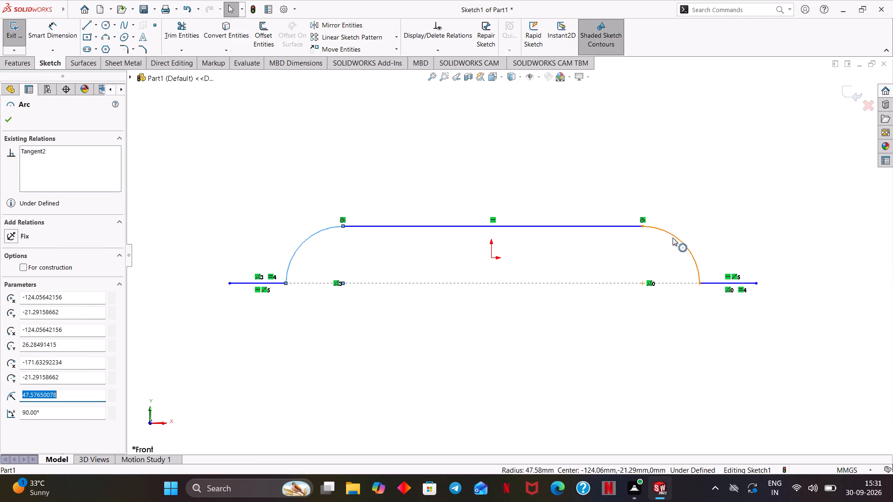
pyautogui.keyDown('shift'); pyautogui.click(673, 238); pyautogui.keyUp('shift')
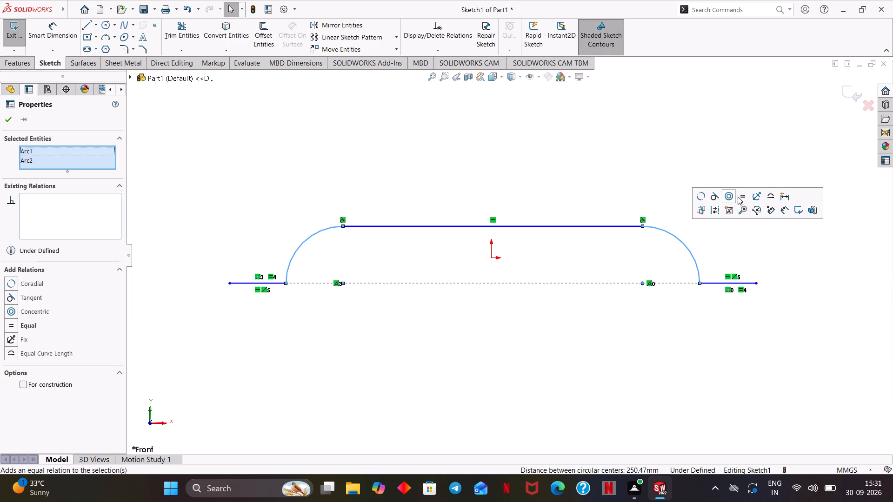
pyautogui.click(738, 197)
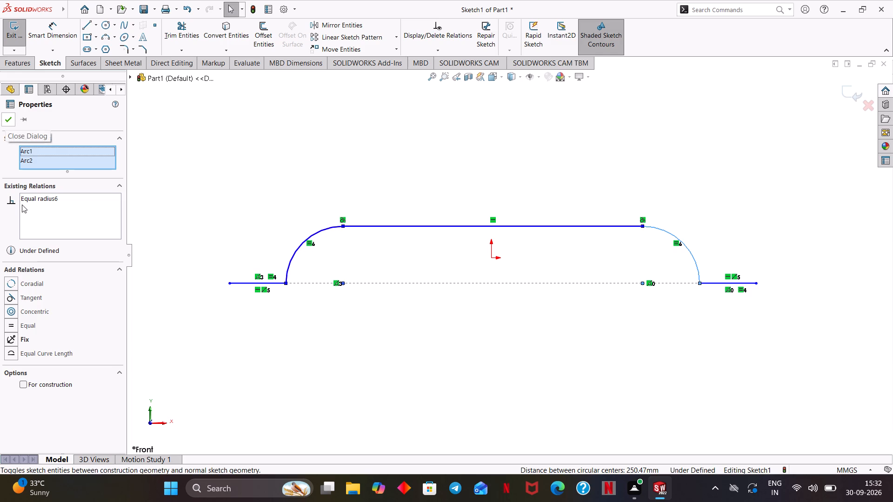
pyautogui.click(10, 325)
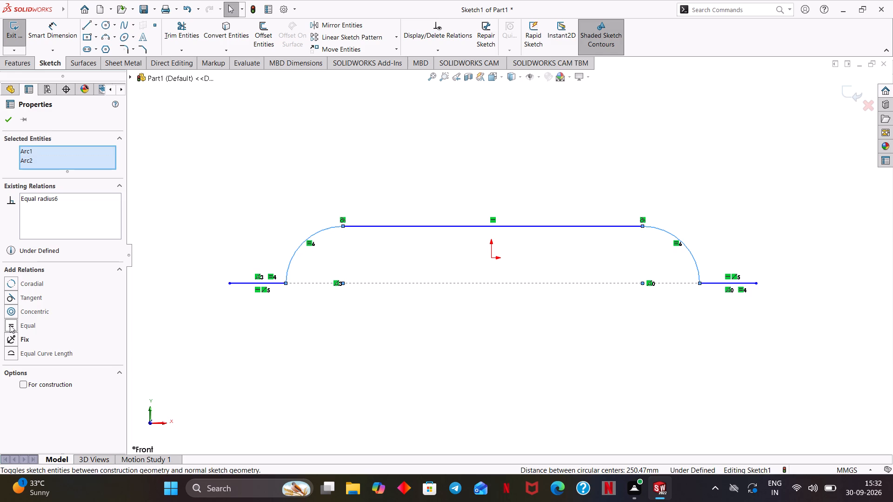
pyautogui.click(10, 325)
pyautogui.click(11, 323)
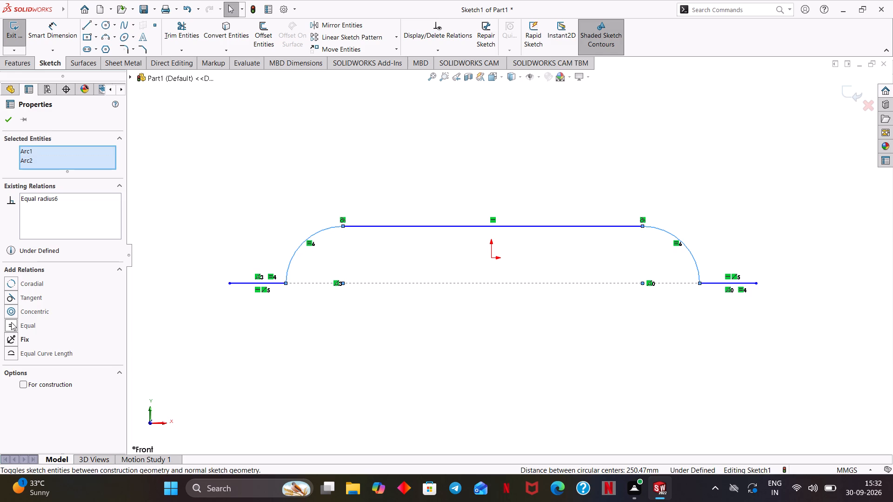
pyautogui.click(11, 322)
pyautogui.tripleClick(11, 322)
pyautogui.click(11, 322)
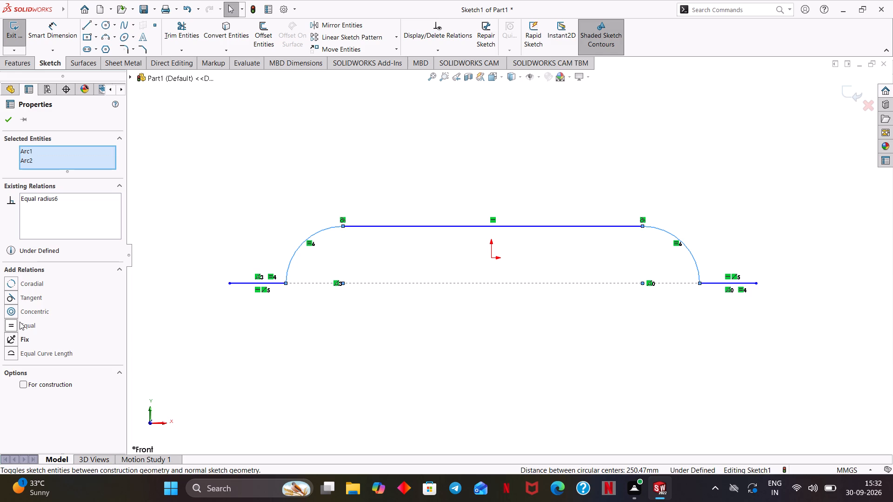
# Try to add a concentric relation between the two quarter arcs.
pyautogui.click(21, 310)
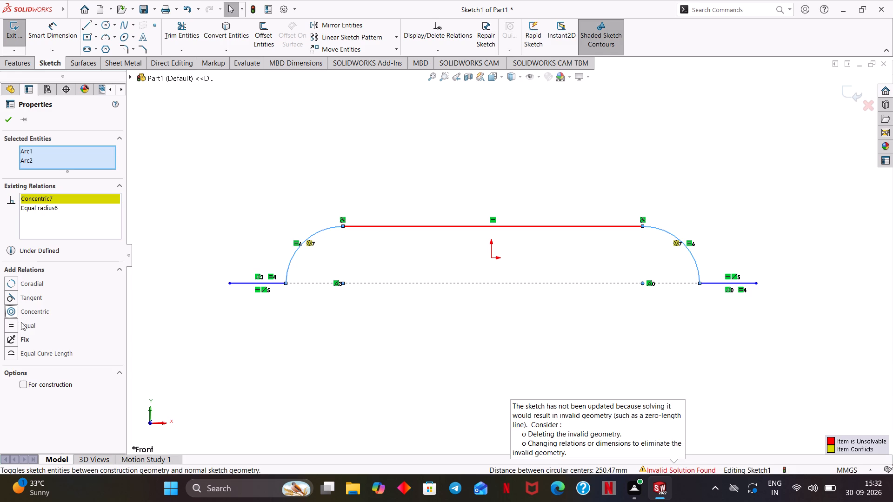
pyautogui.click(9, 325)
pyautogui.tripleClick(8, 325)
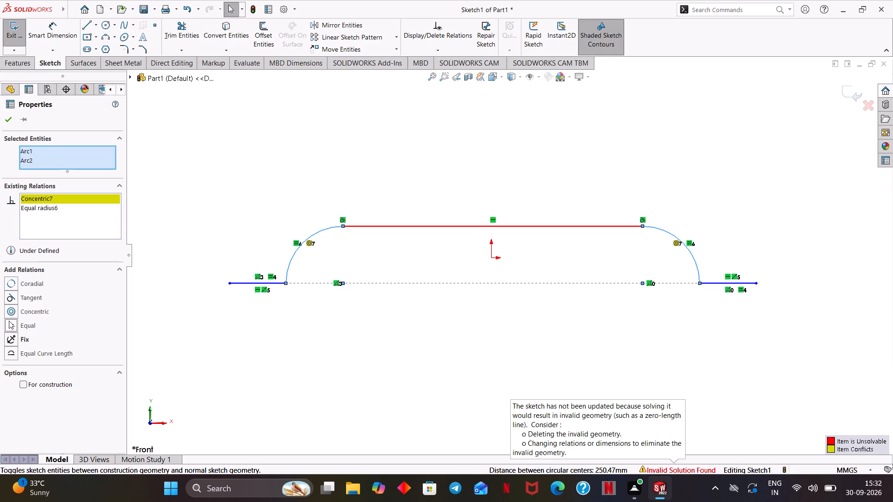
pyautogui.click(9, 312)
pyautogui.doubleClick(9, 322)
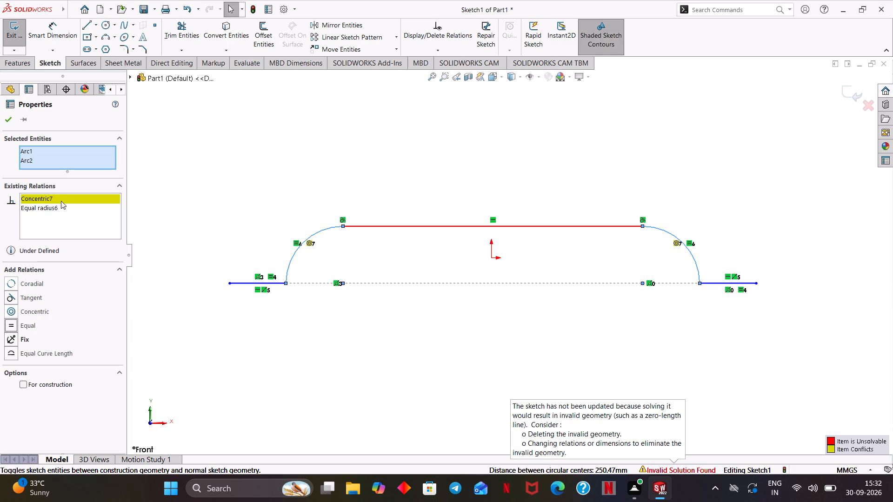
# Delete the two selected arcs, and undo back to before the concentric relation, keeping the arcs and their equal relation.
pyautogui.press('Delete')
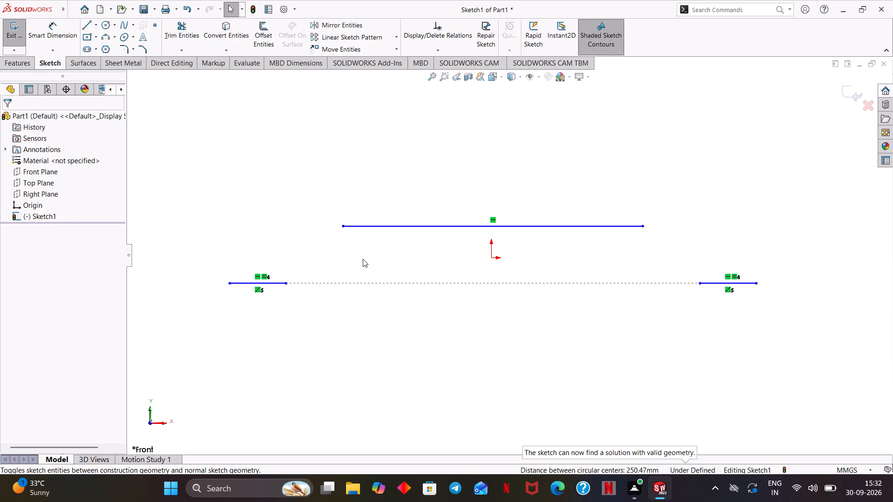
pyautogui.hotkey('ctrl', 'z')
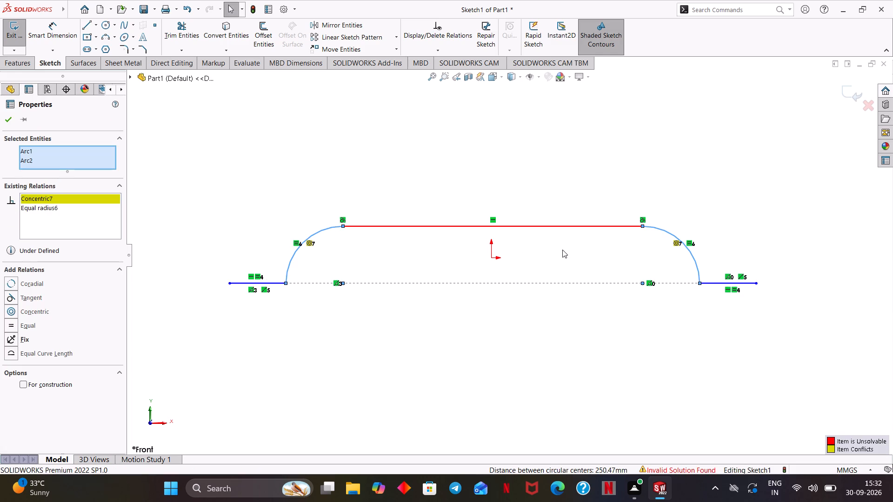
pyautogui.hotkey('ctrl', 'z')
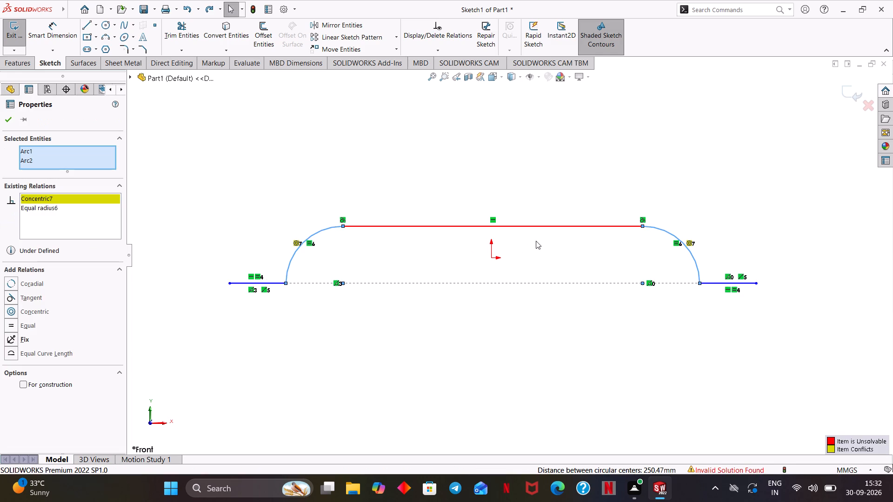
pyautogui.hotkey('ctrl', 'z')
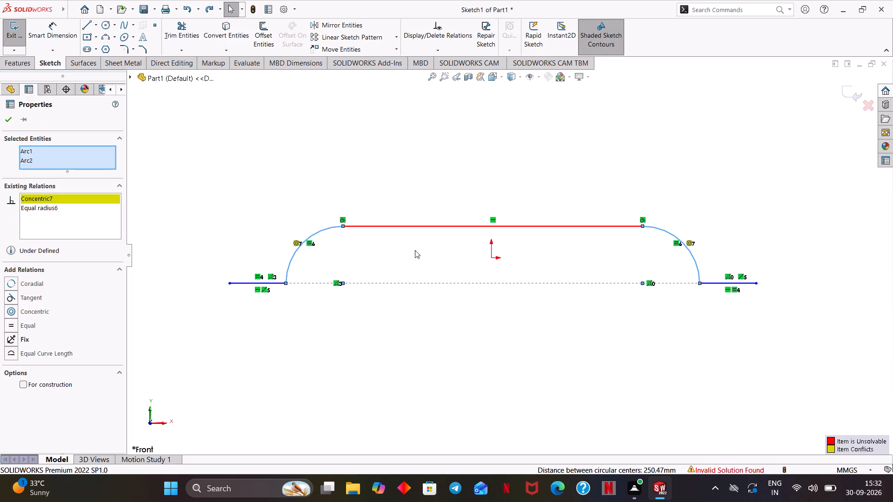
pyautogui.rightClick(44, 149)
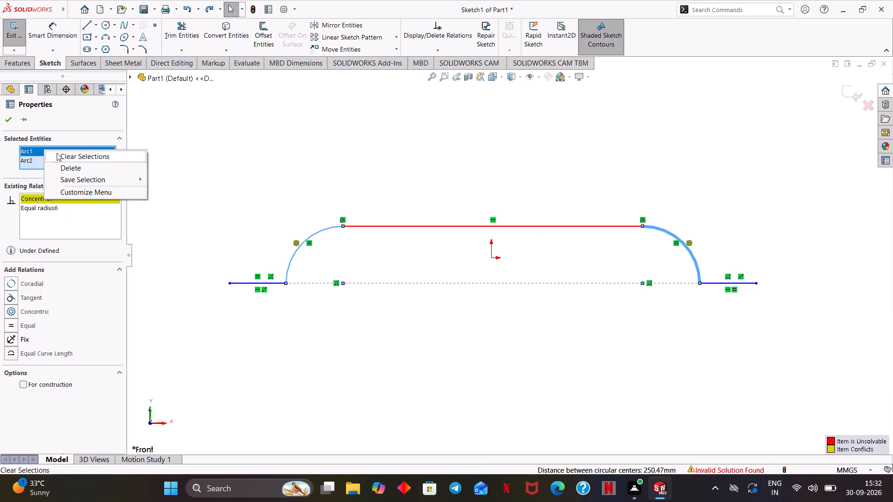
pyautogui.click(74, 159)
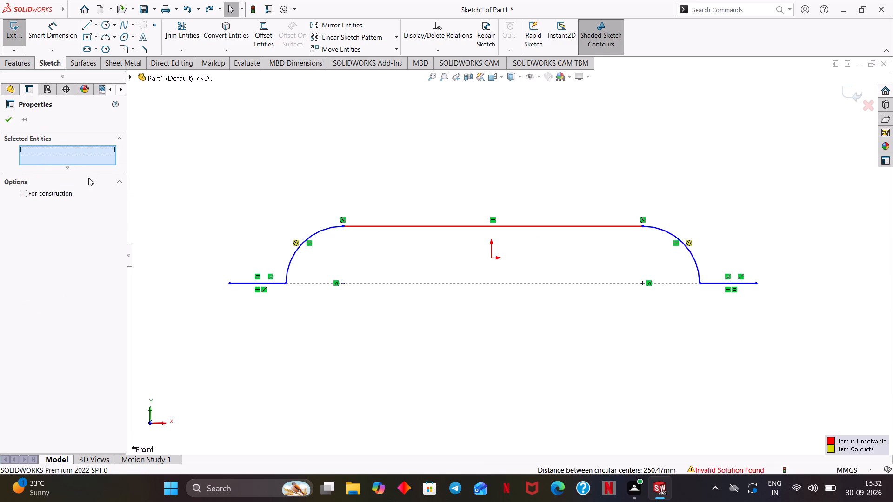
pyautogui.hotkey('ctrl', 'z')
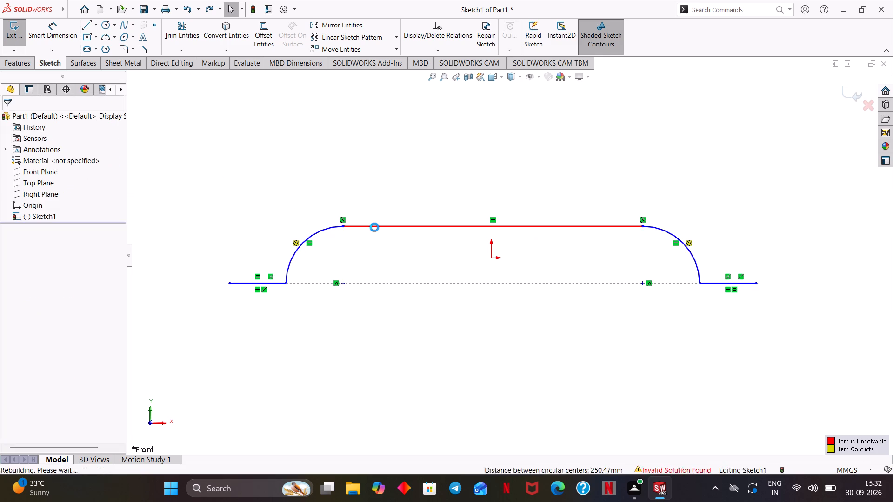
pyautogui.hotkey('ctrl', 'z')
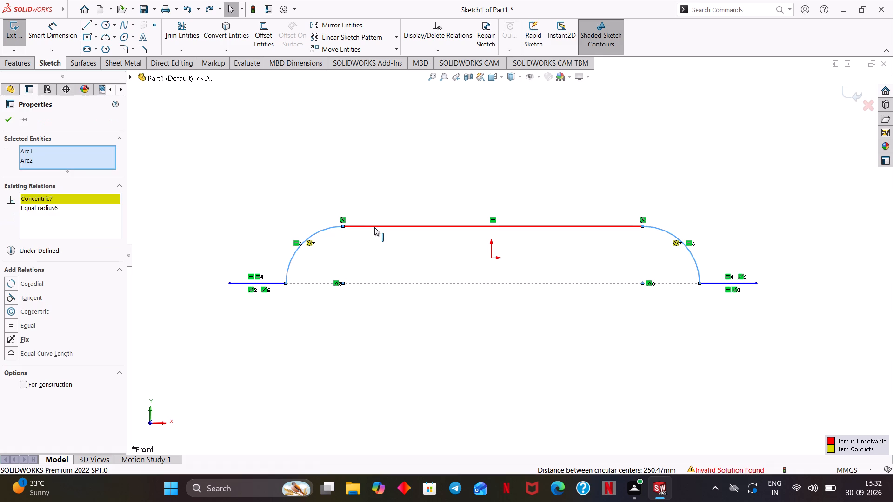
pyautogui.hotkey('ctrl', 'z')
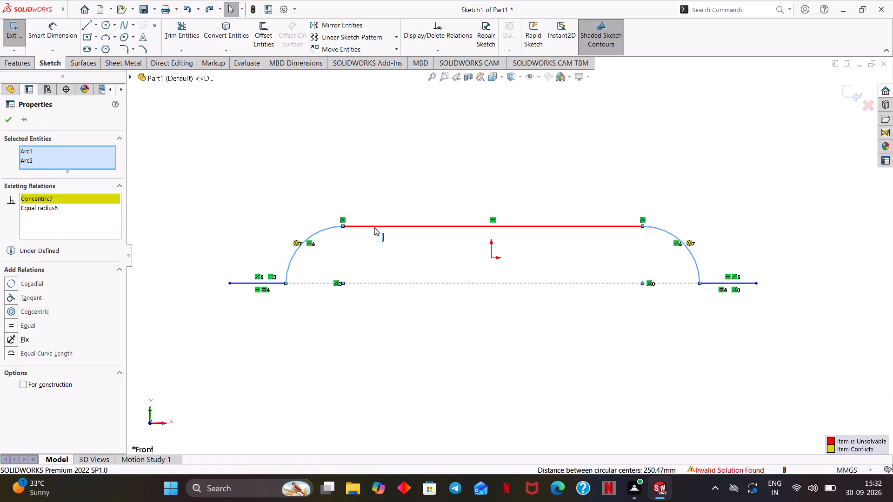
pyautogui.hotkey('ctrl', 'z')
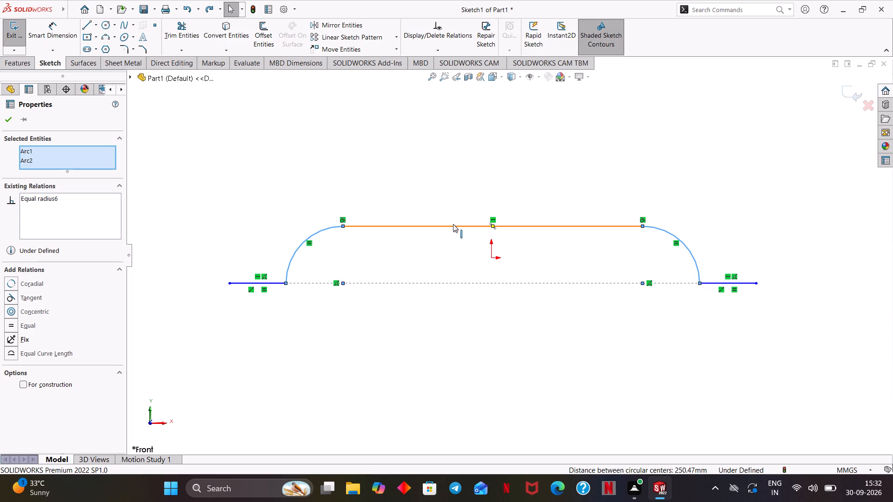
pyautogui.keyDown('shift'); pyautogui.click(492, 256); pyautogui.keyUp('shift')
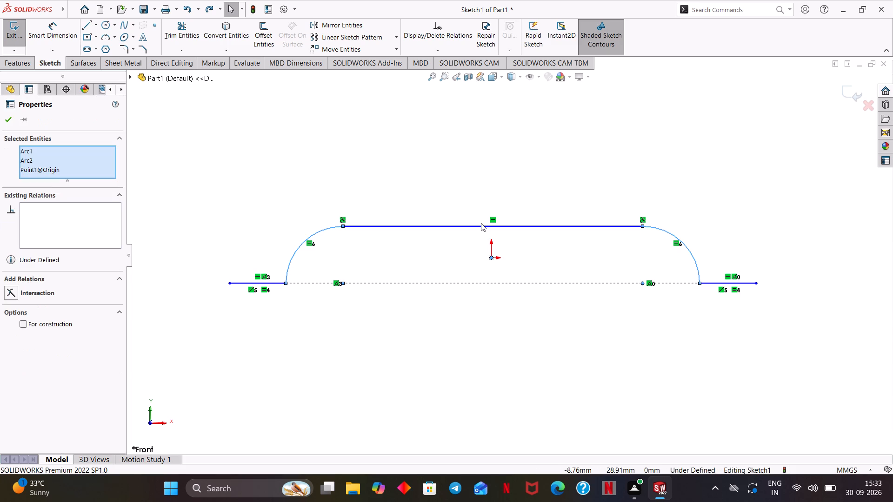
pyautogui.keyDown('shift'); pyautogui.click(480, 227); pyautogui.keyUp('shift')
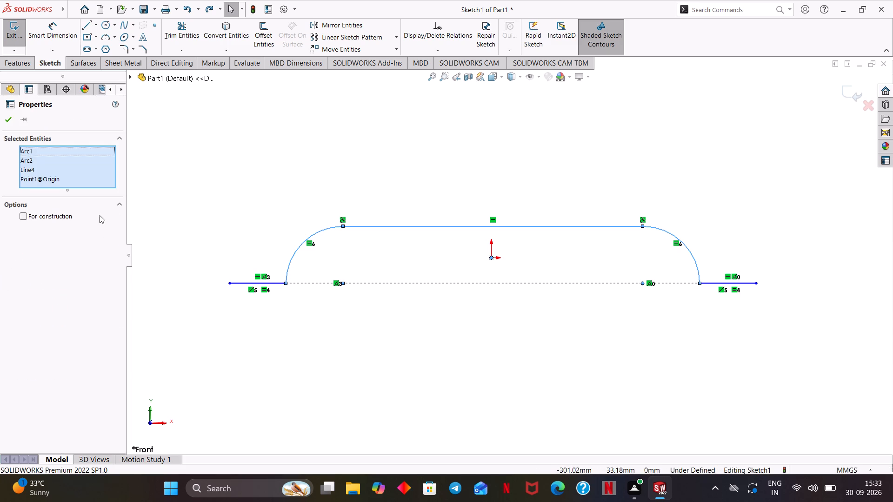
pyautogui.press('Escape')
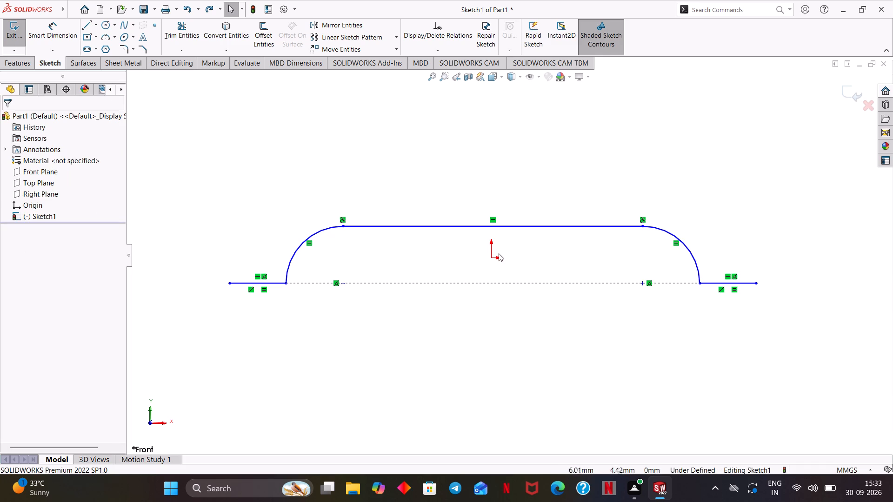
# Add a midpoint relation between the long top line and the sketch origin.
pyautogui.keyDown('shift'); pyautogui.click(491, 258); pyautogui.keyUp('shift')
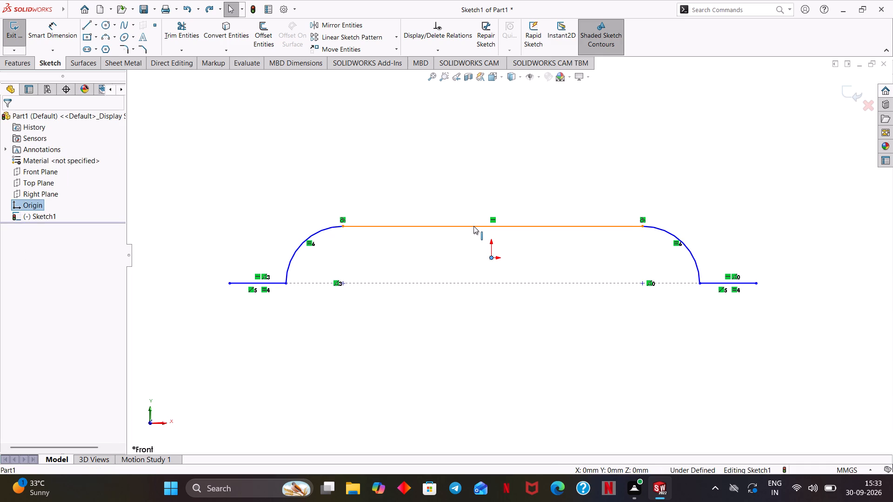
pyautogui.keyDown('shift'); pyautogui.click(473, 226); pyautogui.keyUp('shift')
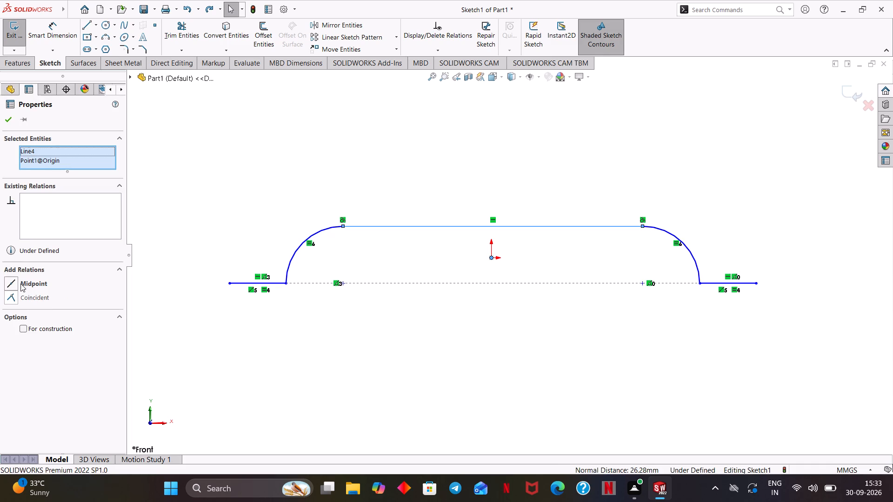
pyautogui.click(20, 283)
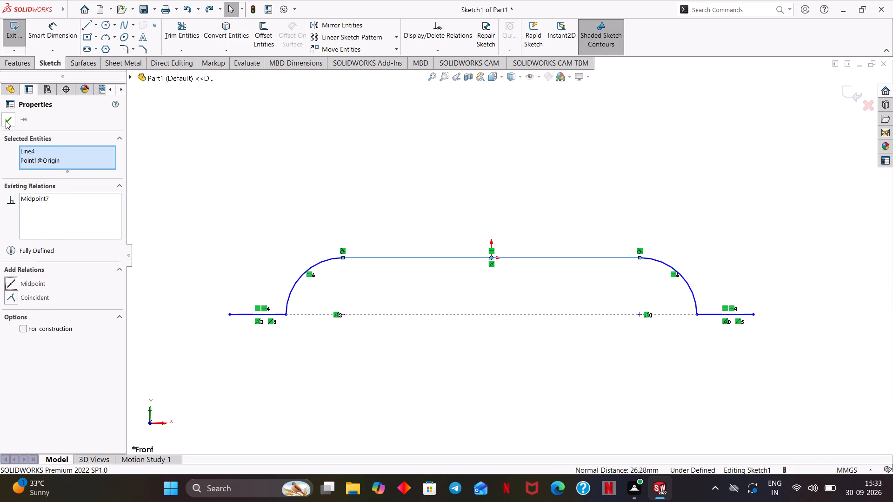
pyautogui.click(6, 120)
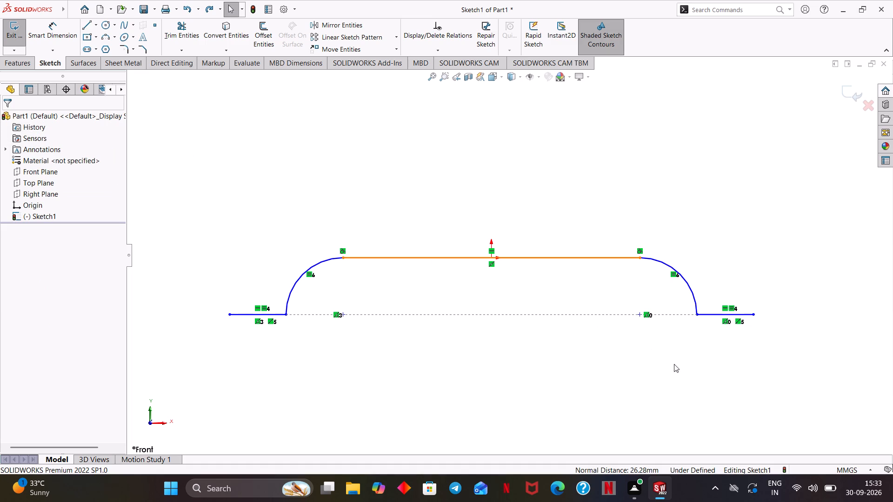
# Dimension the overall width between the outer endpoints of the two short end lines as 200 mm.
pyautogui.moveTo(567, 361); pyautogui.dragTo(572, 337, button='middle')
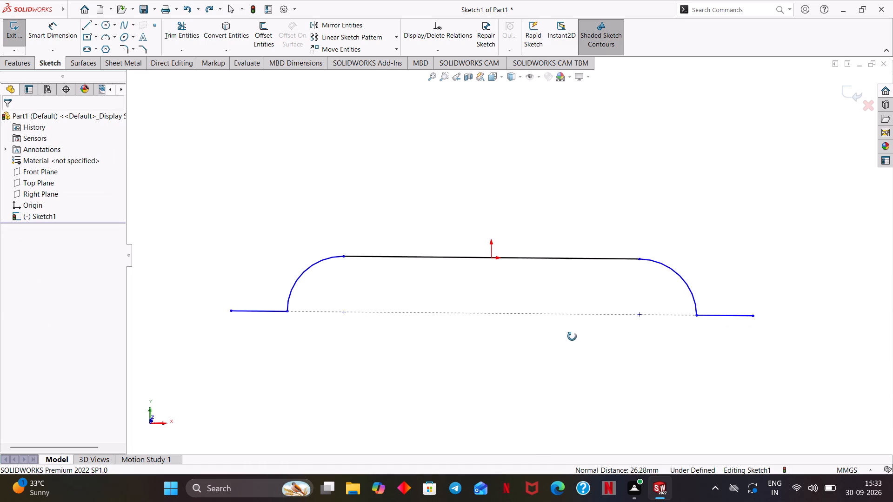
pyautogui.moveTo(572, 337); pyautogui.dragTo(579, 348, button='middle')
pyautogui.keyDown('ctrl'); pyautogui.moveTo(498, 406); pyautogui.dragTo(506, 343, button='middle'); pyautogui.keyUp('ctrl')
pyautogui.hotkey('ctrl', '8')
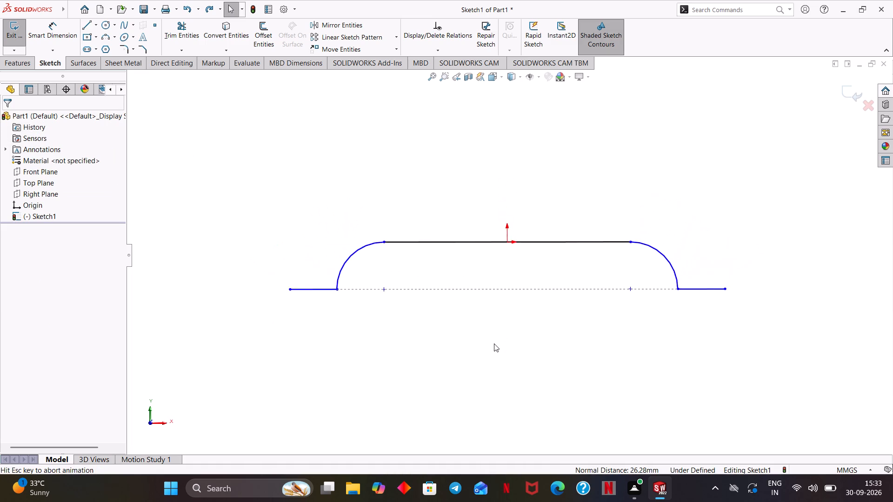
pyautogui.scroll(-2, 494, 343)
pyautogui.keyDown('ctrl'); pyautogui.moveTo(508, 342); pyautogui.dragTo(512, 343, button='middle'); pyautogui.keyUp('ctrl')
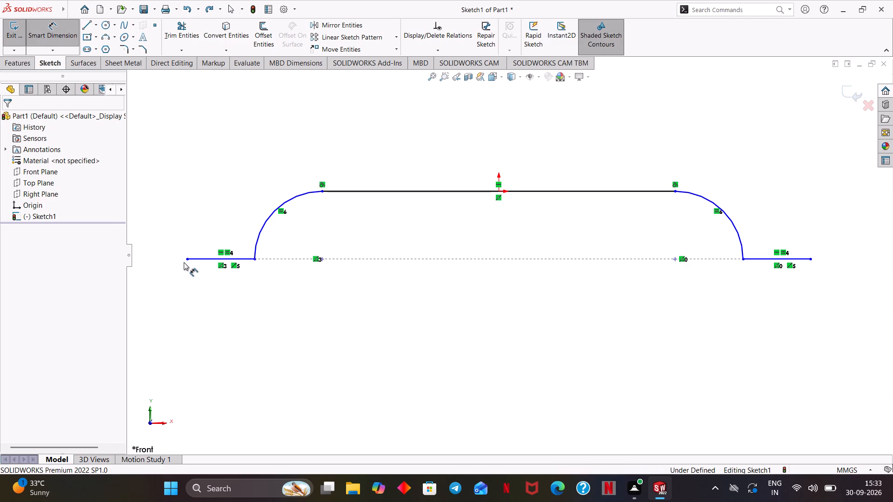
pyautogui.click(187, 260)
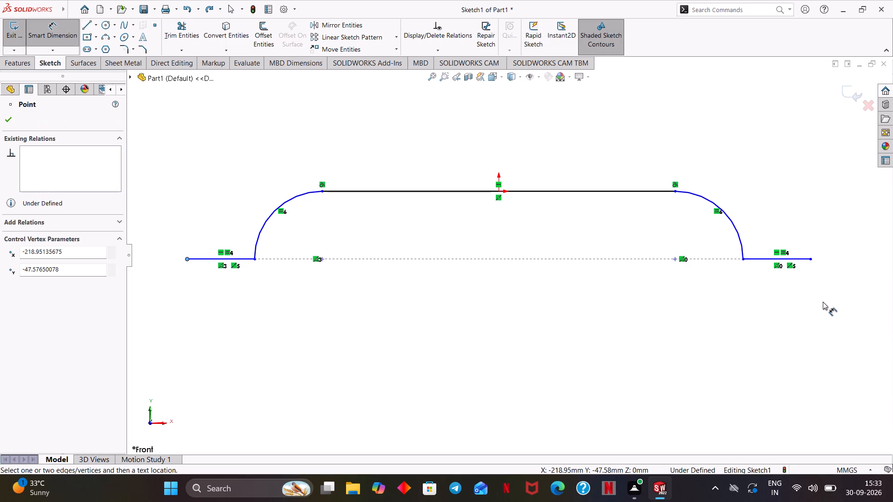
pyautogui.click(812, 258)
pyautogui.click(498, 318)
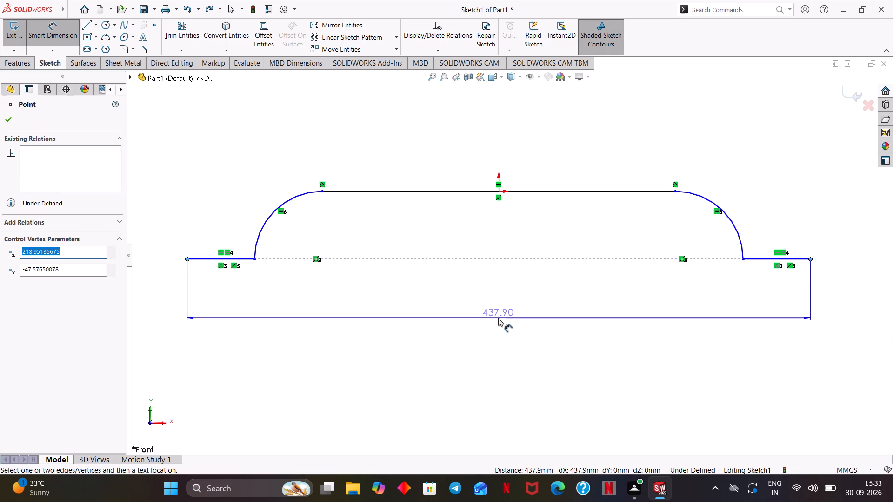
pyautogui.write('200')
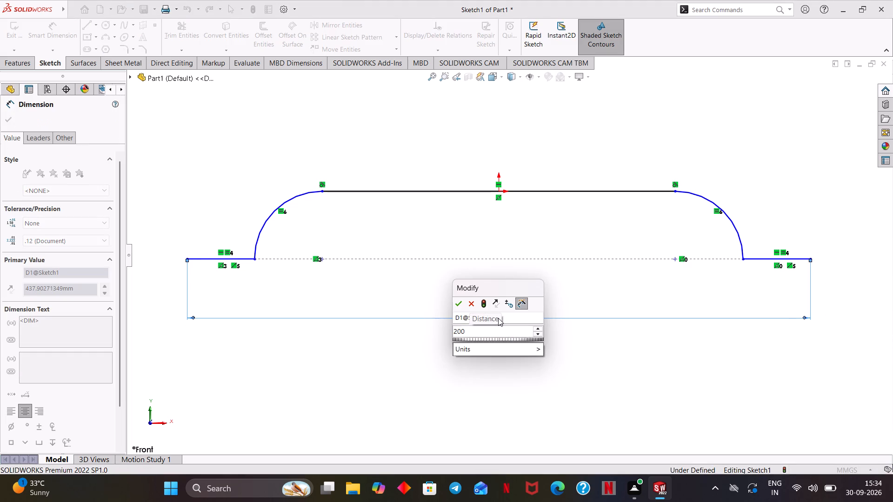
pyautogui.press('Return')
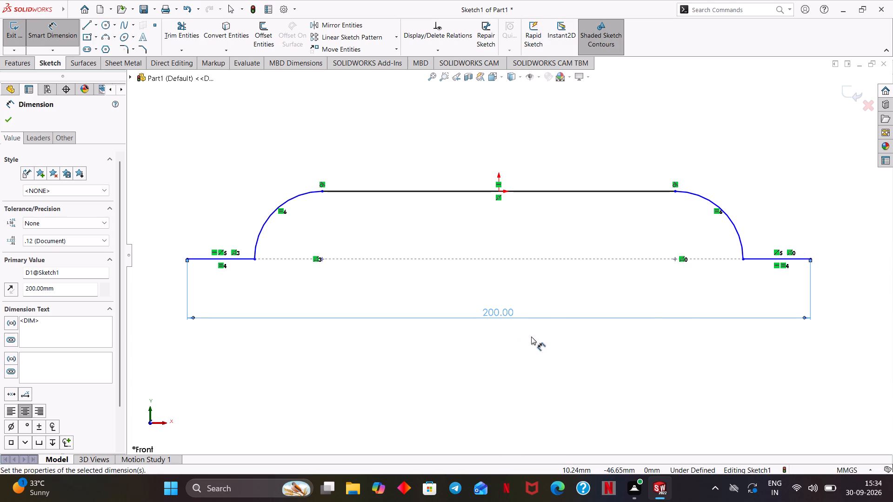
# Dimension the short end line right of the arch as 30 mm long.
pyautogui.click(764, 258)
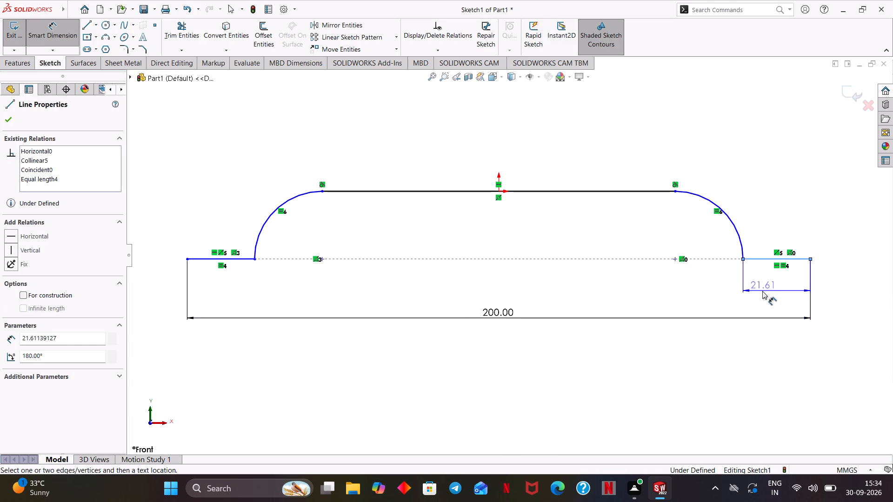
pyautogui.click(764, 291)
pyautogui.write('30')
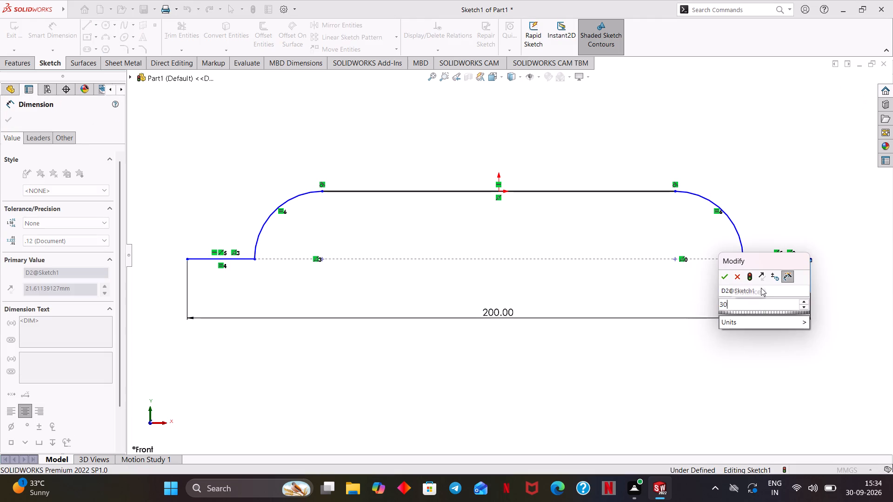
pyautogui.press('Return')
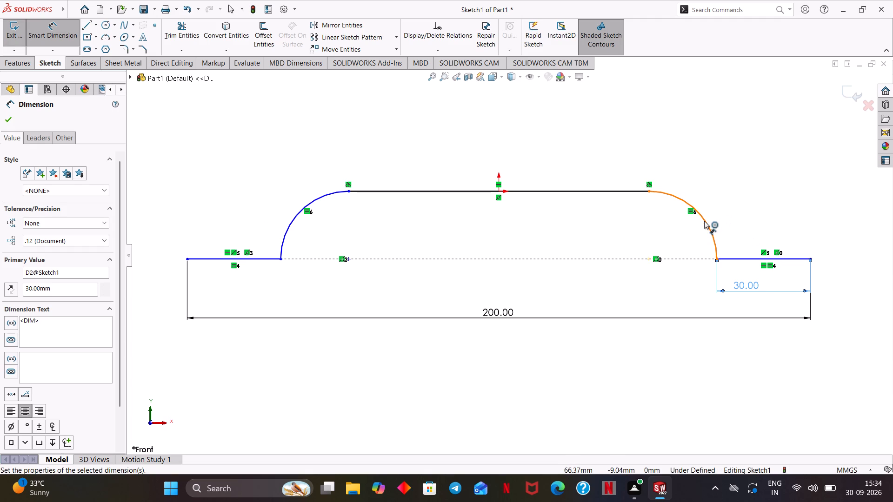
# Dimension the radius of the quarter arc on the right side of the profile as 20 mm.
pyautogui.click(704, 222)
pyautogui.click(732, 175)
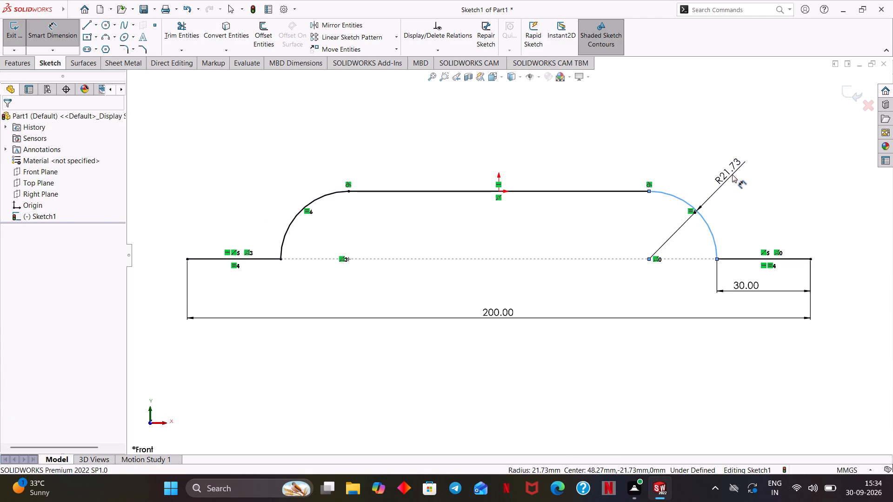
pyautogui.write('20')
pyautogui.press('Return')
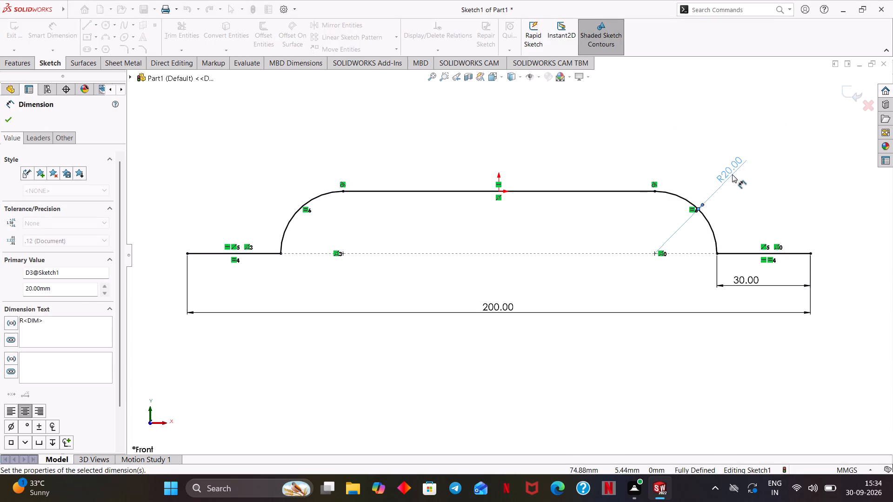
# Add a driven length dimension above the long top line and finish dimensioning.
pyautogui.click(589, 188)
pyautogui.click(587, 189)
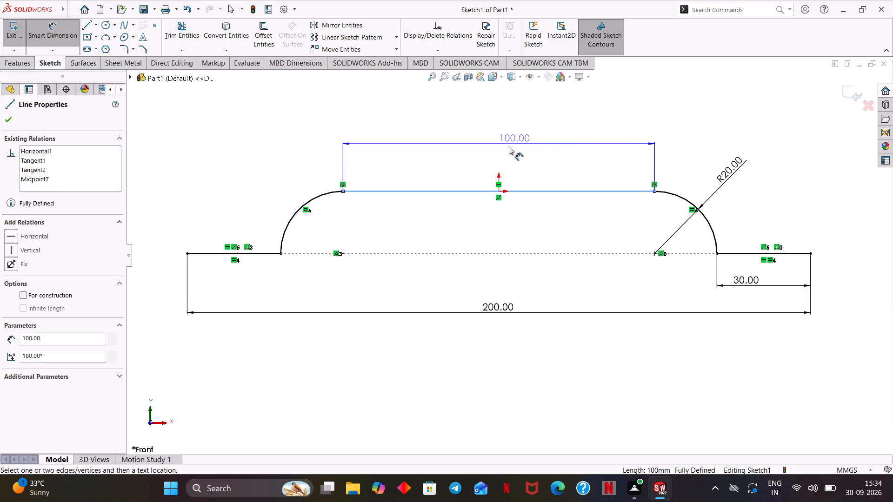
pyautogui.click(508, 147)
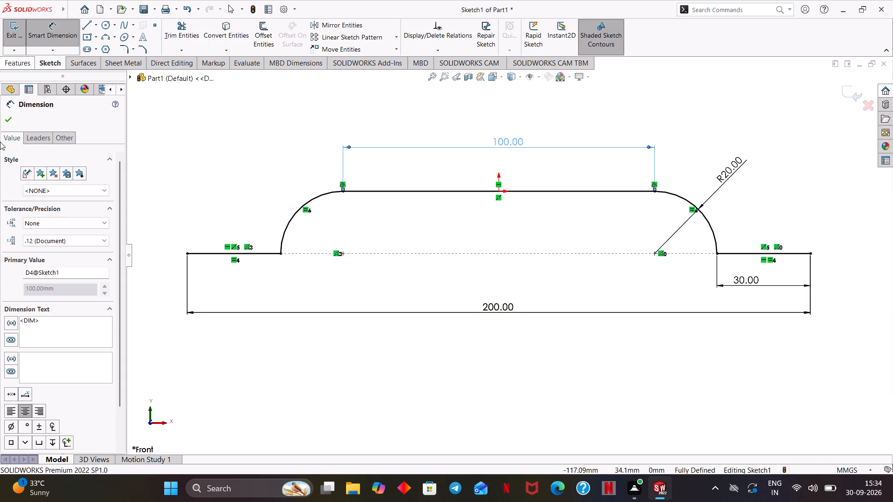
pyautogui.click(3, 123)
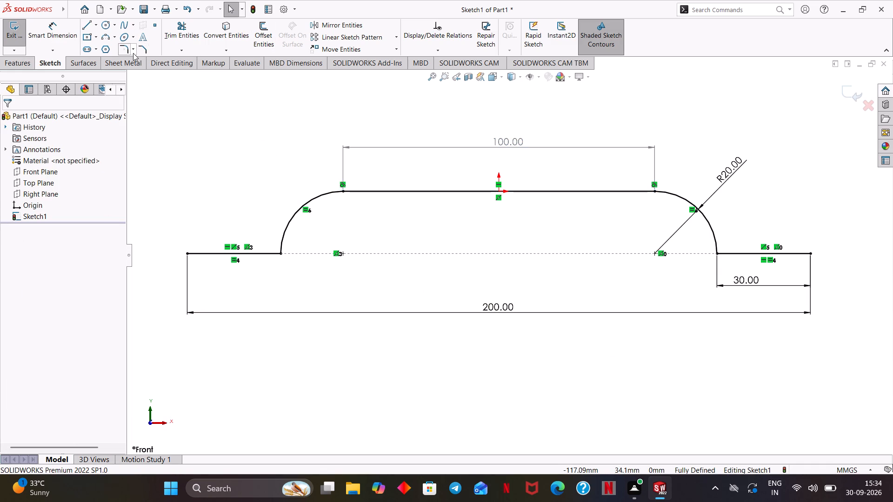
# Apply 5 mm sketch fillets to both corners where the quarter arcs meet the short end lines, accepting removal of conflicting relations.
pyautogui.click(127, 50)
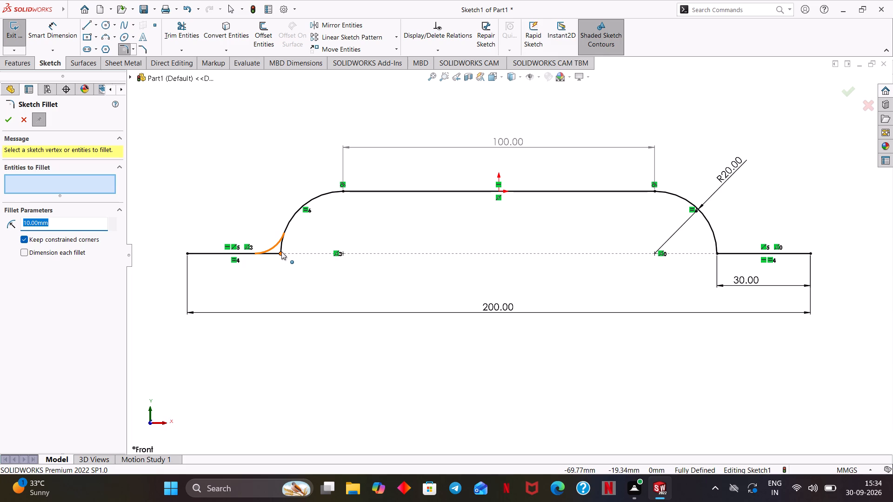
pyautogui.click(281, 251)
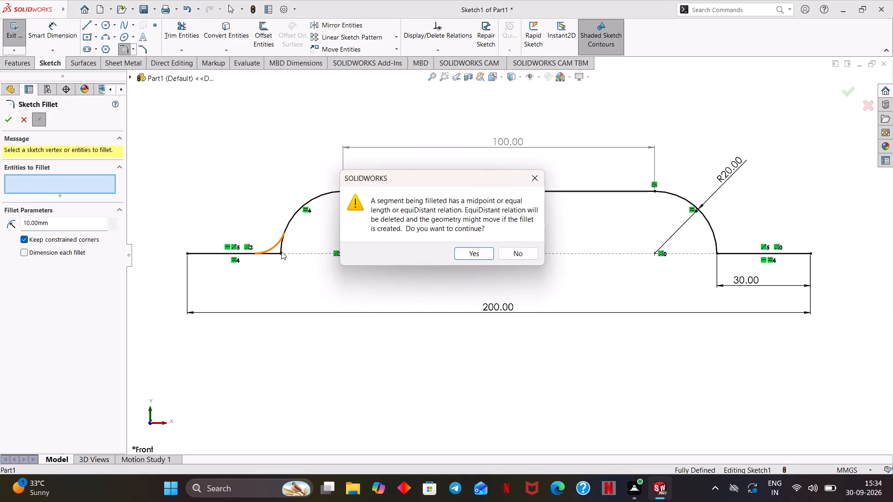
pyautogui.click(471, 254)
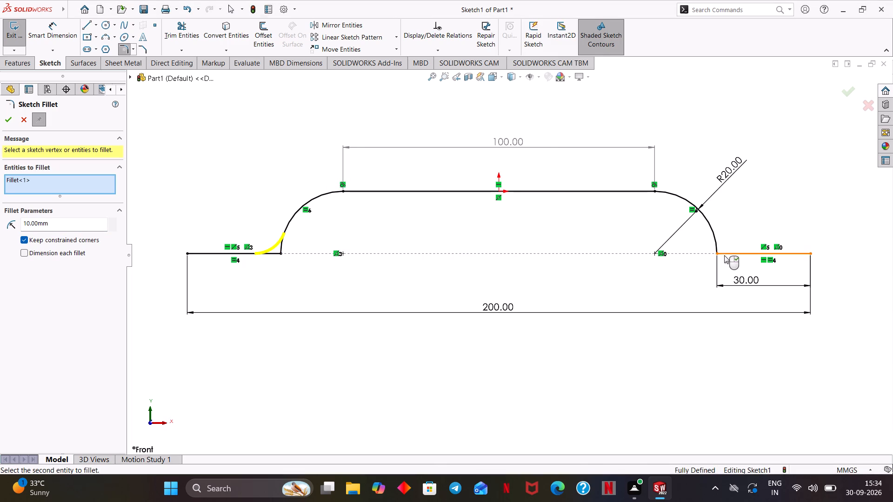
pyautogui.click(718, 255)
pyautogui.click(464, 251)
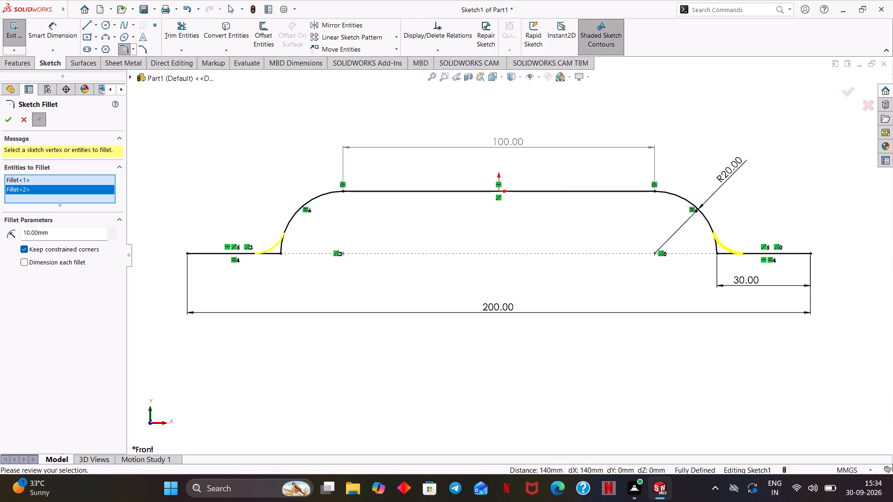
pyautogui.doubleClick(47, 238)
pyautogui.press('5')
pyautogui.press('Return')
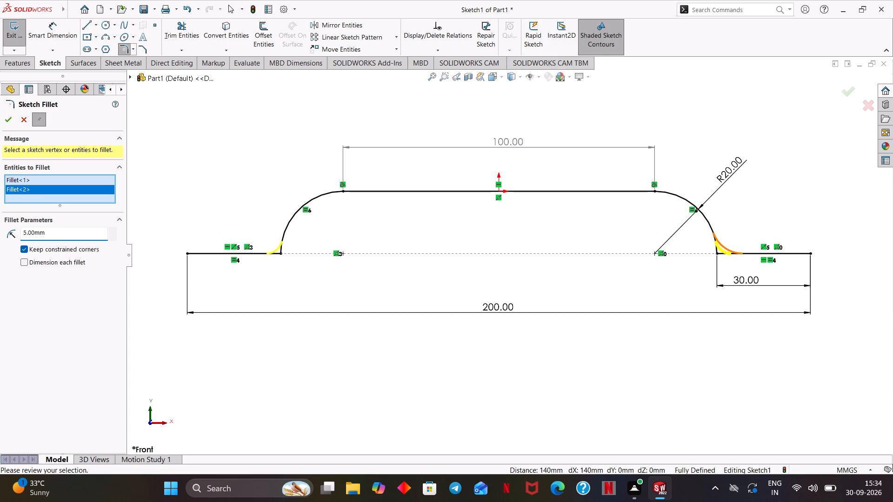
pyautogui.click(12, 117)
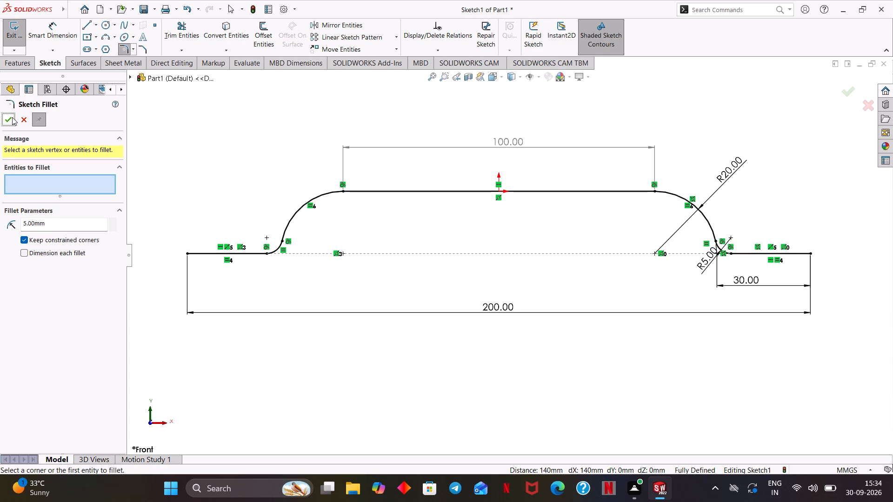
pyautogui.click(12, 117)
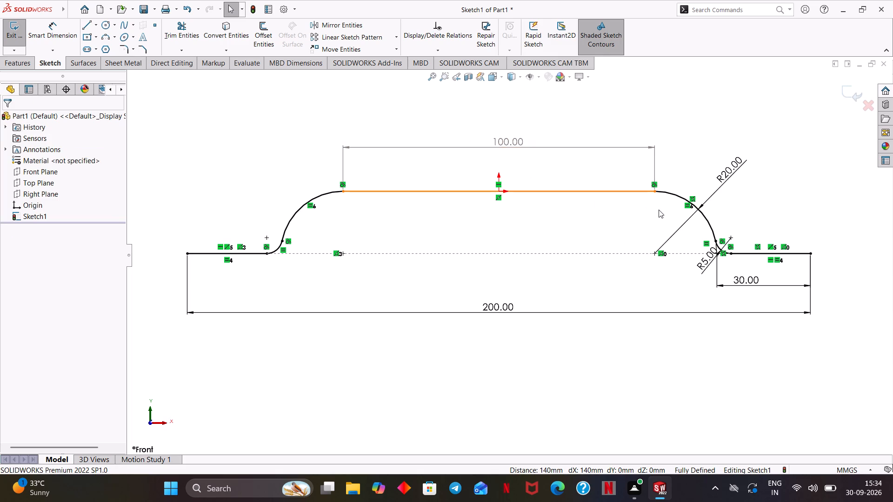
# Exit the finished profile sketch.
pyautogui.click(860, 93)
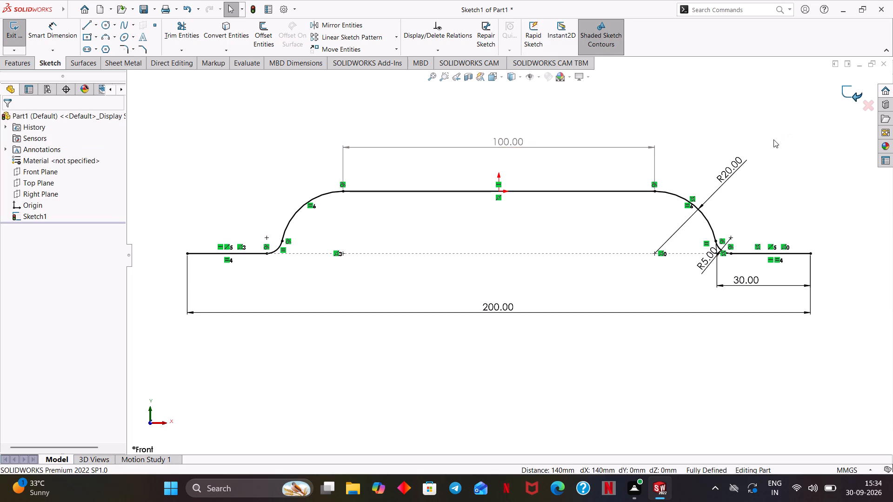
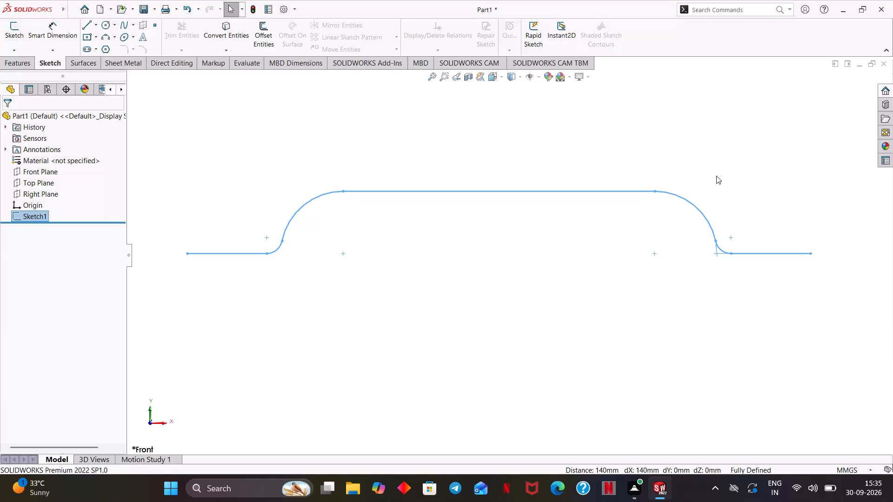
# Inspect the finished profile sketch and its dimensions in isometric and front views.
pyautogui.click(723, 262)
pyautogui.scroll(-2, 723, 262)
pyautogui.scroll(2, 716, 262)
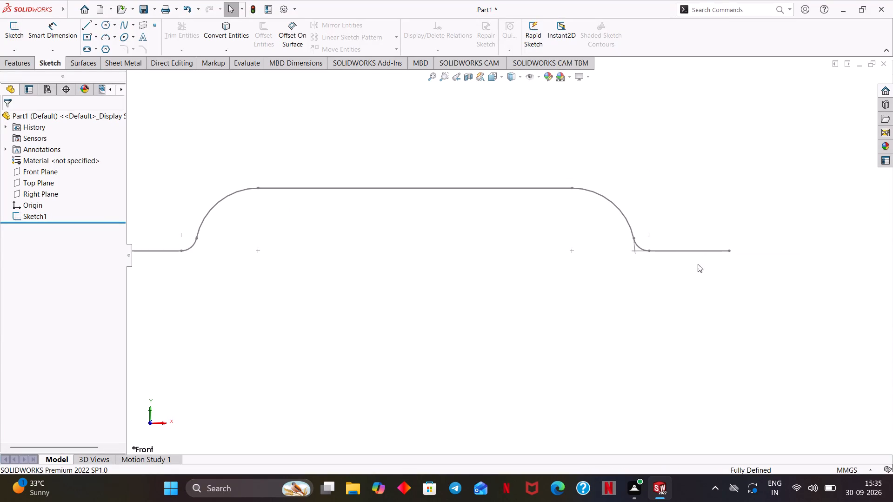
pyautogui.scroll(1, 689, 262)
pyautogui.click(622, 280)
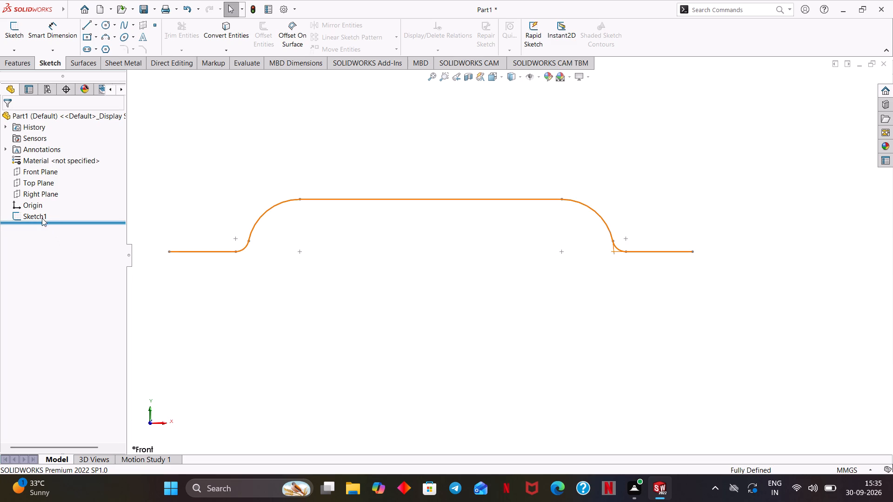
pyautogui.click(41, 217)
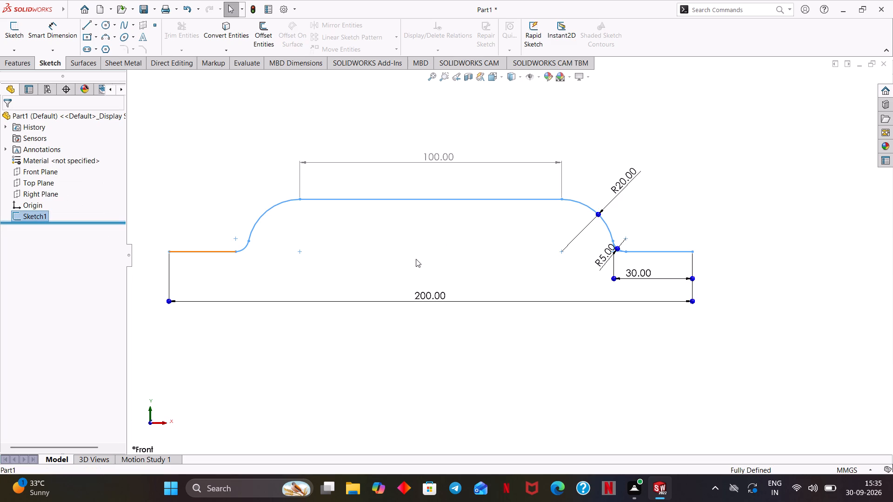
pyautogui.keyDown('ctrl'); pyautogui.moveTo(407, 262); pyautogui.dragTo(439, 255, button='middle'); pyautogui.keyUp('ctrl')
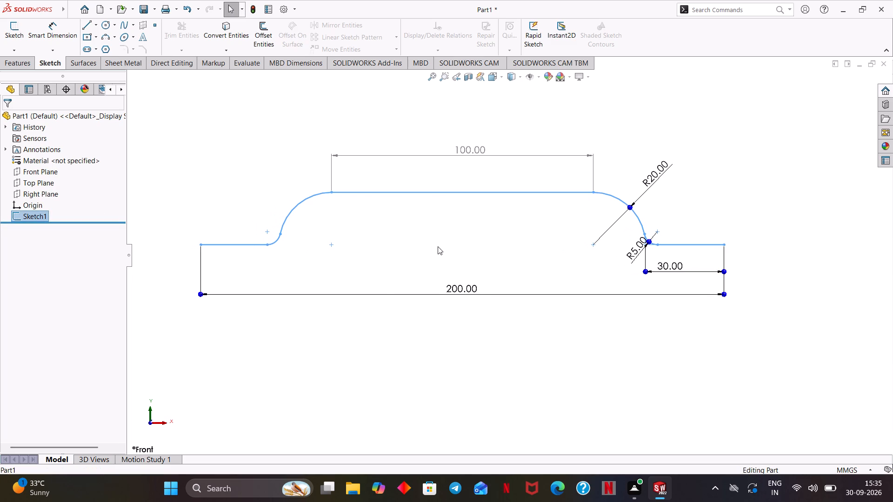
pyautogui.hotkey('ctrl', '7')
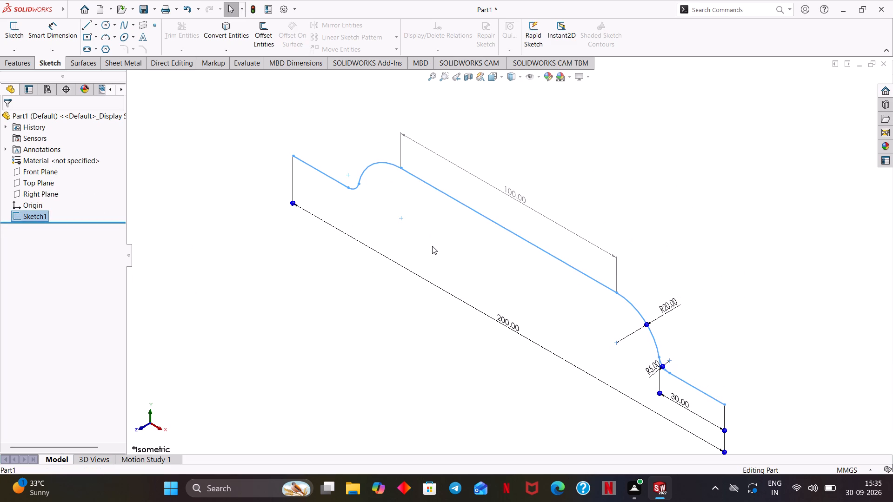
pyautogui.scroll(8, 432, 246)
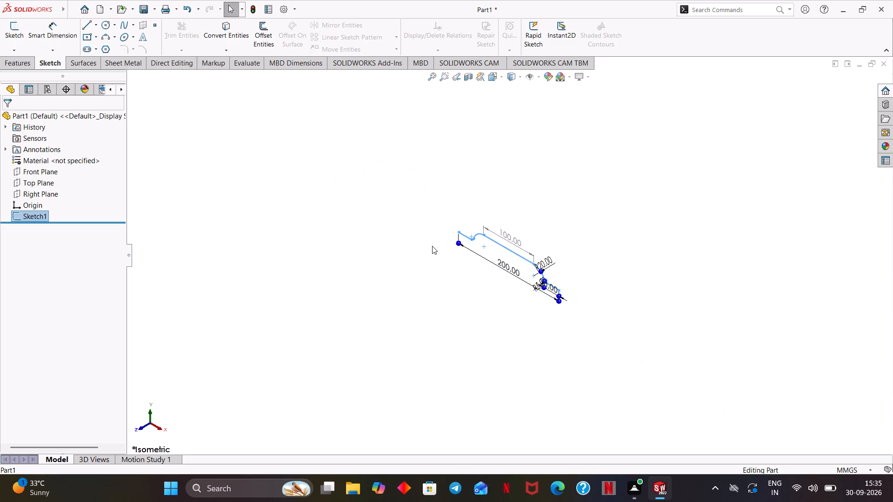
pyautogui.scroll(3, 432, 246)
pyautogui.scroll(-9, 432, 246)
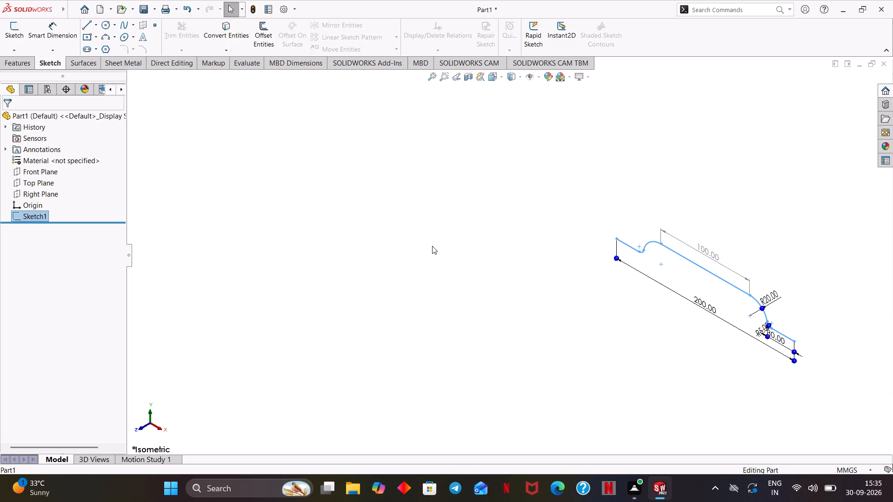
pyautogui.press('f')
pyautogui.press('8')
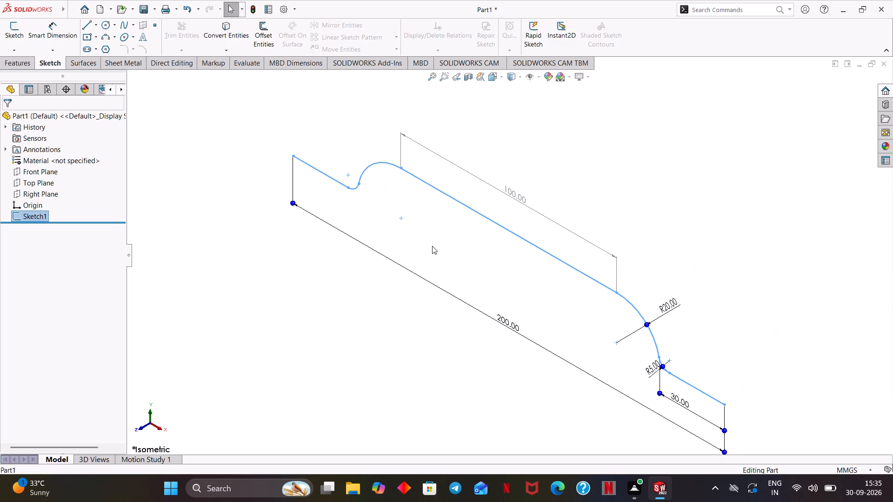
pyautogui.hotkey('ctrl', '8')
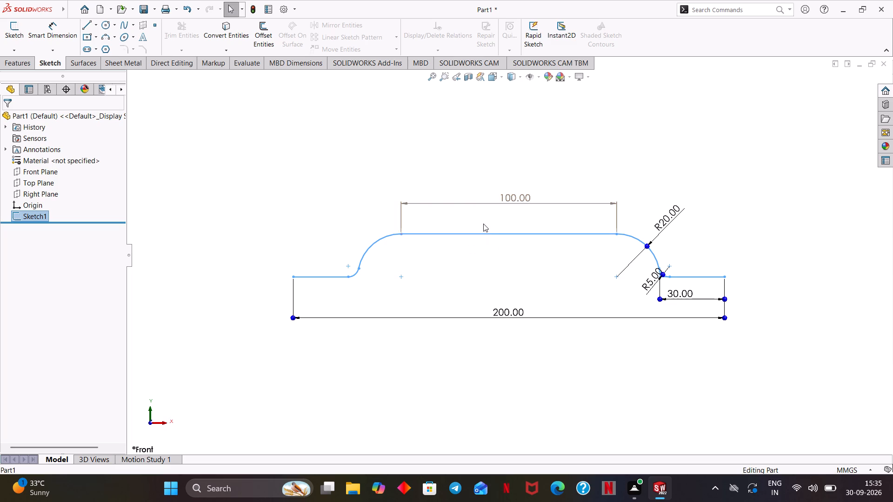
# Create a reference plane parallel to the Front Plane at an offset distance of 150 mm.
pyautogui.click(25, 171)
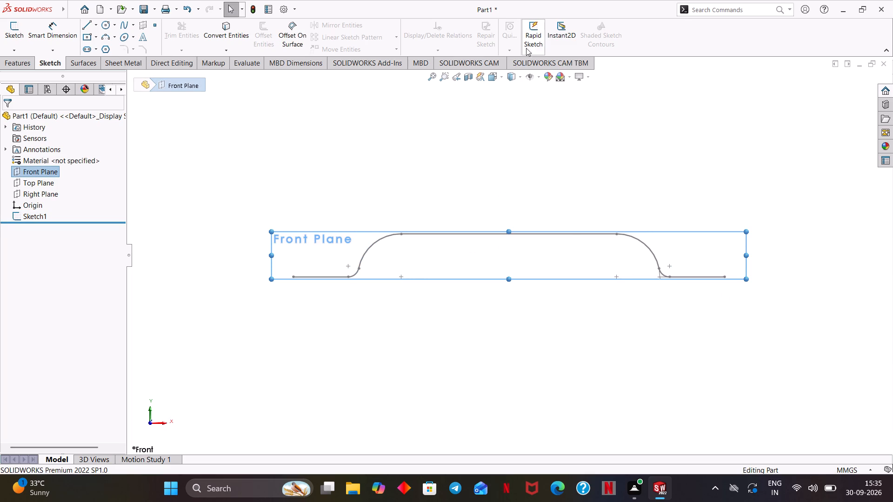
pyautogui.click(13, 65)
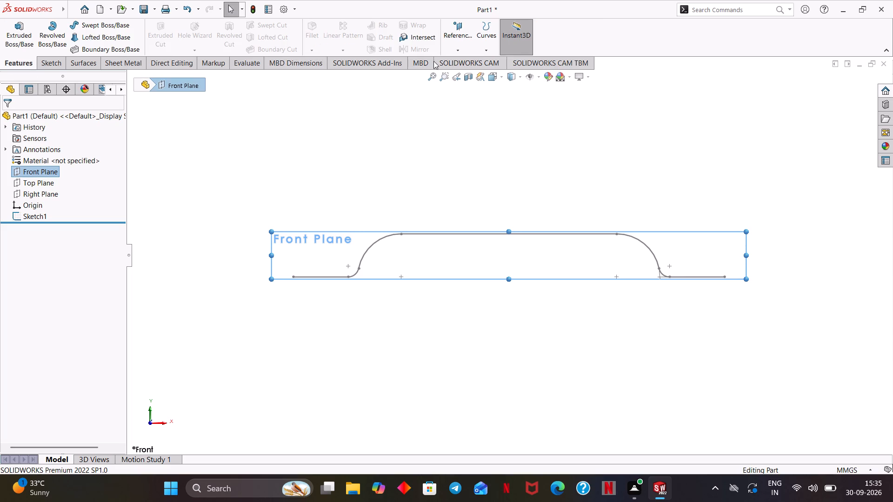
pyautogui.click(449, 54)
pyautogui.click(454, 62)
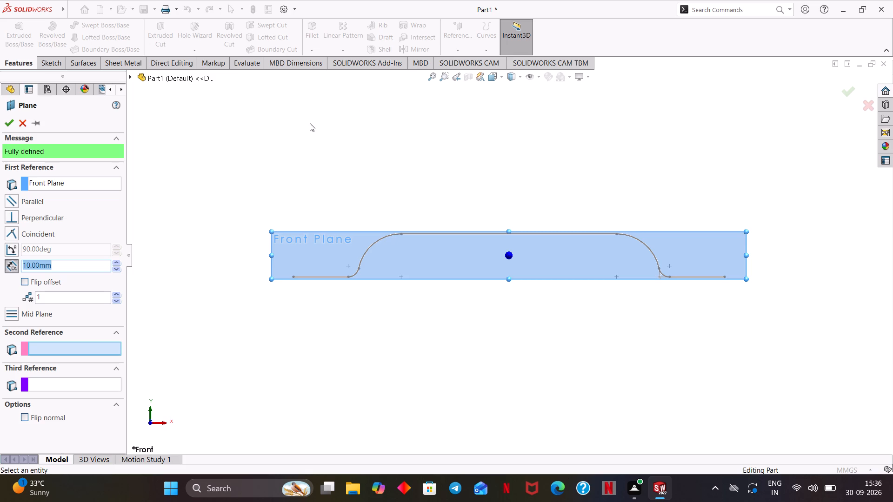
pyautogui.write('150')
pyautogui.press('Return')
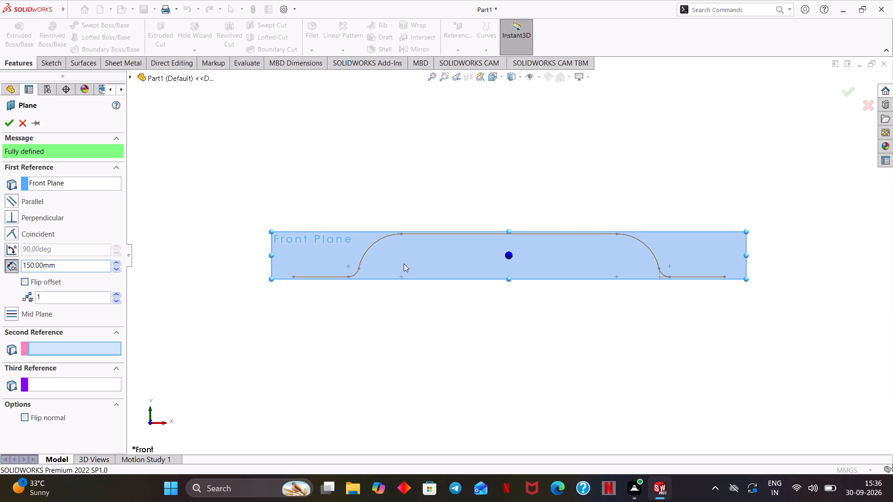
pyautogui.moveTo(571, 343); pyautogui.dragTo(556, 369, button='middle')
pyautogui.scroll(-1, 580, 358)
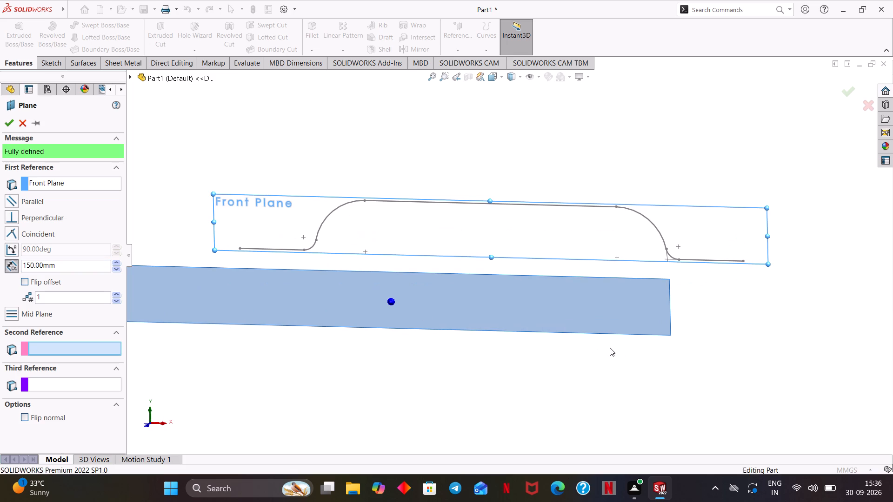
pyautogui.hotkey('ctrl', '7')
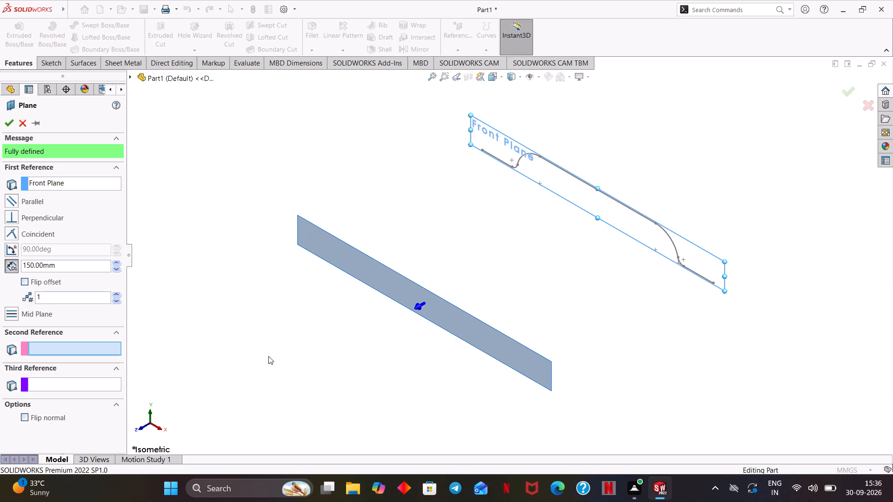
pyautogui.click(3, 122)
# Start a new sketch on the plane offset 150 mm from the Front Plane.
pyautogui.click(341, 253)
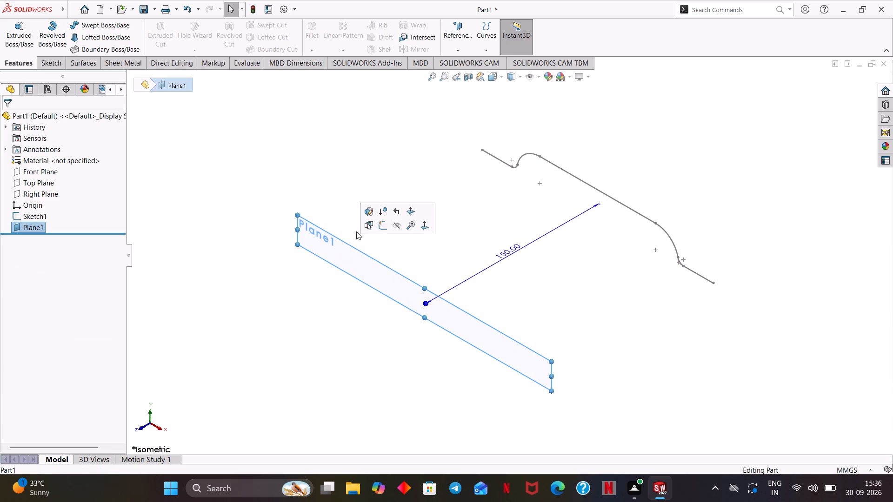
pyautogui.click(379, 225)
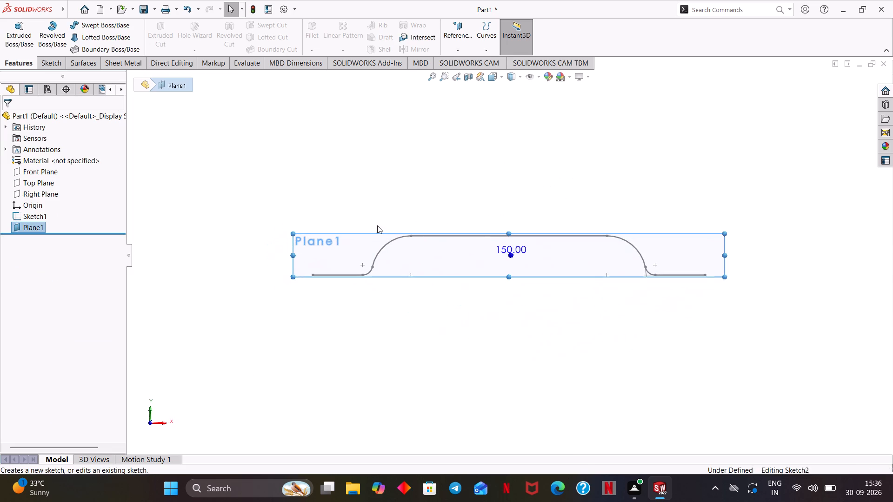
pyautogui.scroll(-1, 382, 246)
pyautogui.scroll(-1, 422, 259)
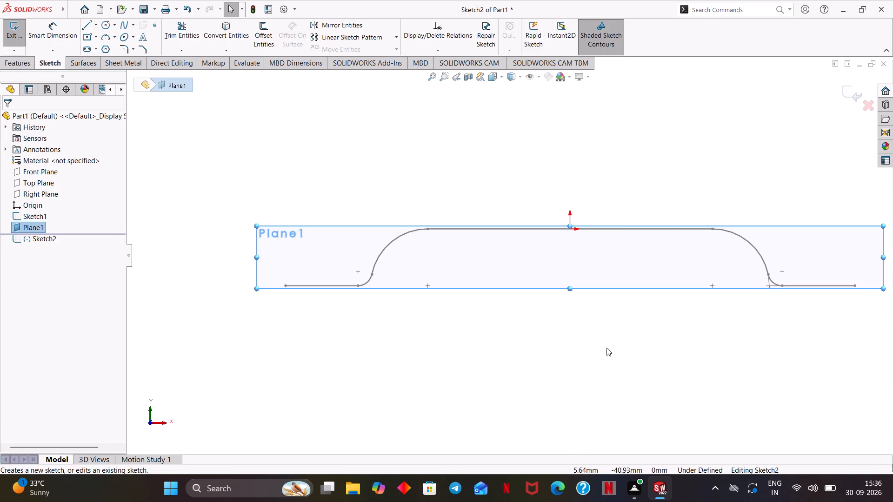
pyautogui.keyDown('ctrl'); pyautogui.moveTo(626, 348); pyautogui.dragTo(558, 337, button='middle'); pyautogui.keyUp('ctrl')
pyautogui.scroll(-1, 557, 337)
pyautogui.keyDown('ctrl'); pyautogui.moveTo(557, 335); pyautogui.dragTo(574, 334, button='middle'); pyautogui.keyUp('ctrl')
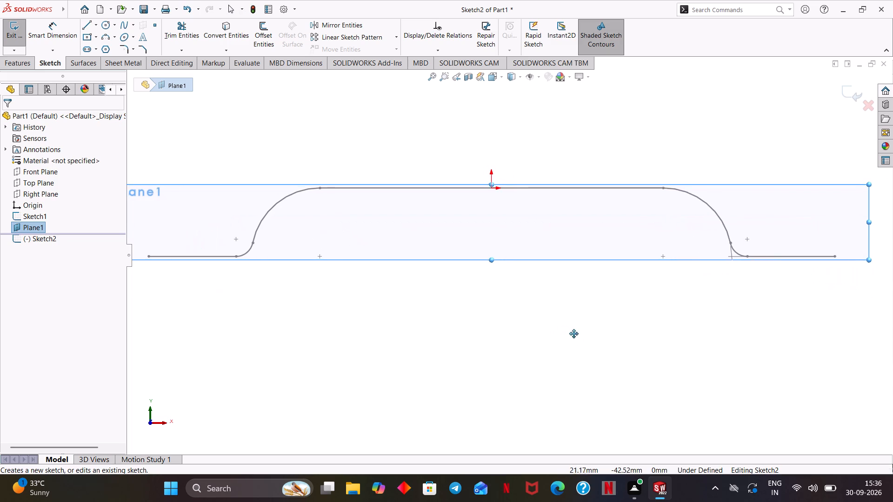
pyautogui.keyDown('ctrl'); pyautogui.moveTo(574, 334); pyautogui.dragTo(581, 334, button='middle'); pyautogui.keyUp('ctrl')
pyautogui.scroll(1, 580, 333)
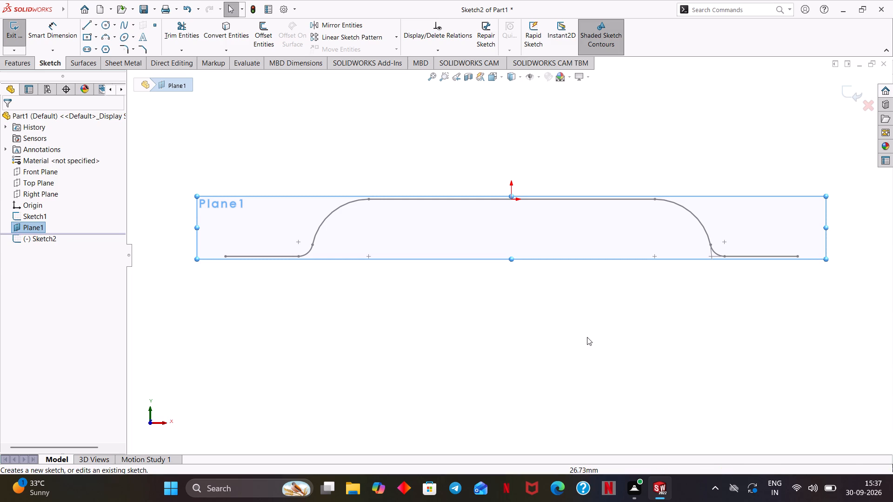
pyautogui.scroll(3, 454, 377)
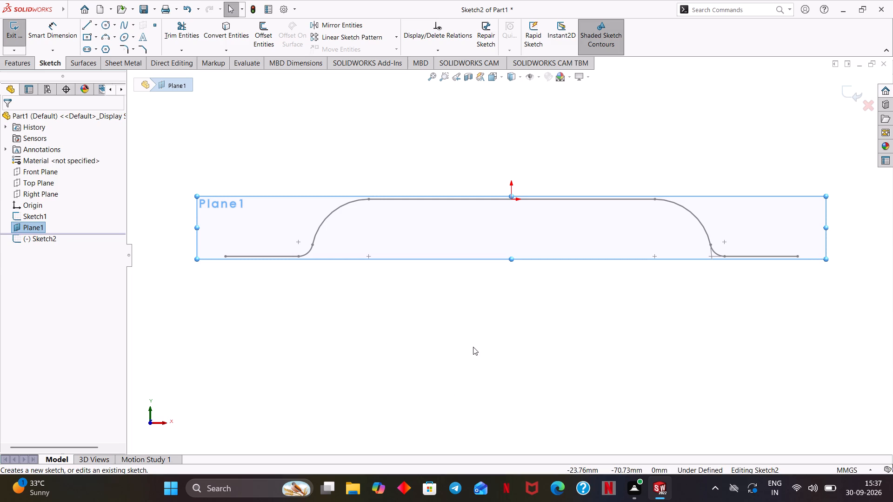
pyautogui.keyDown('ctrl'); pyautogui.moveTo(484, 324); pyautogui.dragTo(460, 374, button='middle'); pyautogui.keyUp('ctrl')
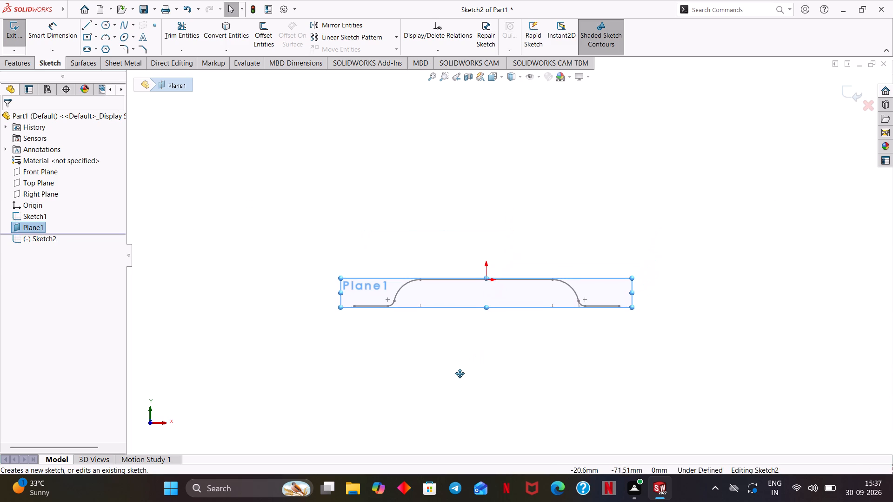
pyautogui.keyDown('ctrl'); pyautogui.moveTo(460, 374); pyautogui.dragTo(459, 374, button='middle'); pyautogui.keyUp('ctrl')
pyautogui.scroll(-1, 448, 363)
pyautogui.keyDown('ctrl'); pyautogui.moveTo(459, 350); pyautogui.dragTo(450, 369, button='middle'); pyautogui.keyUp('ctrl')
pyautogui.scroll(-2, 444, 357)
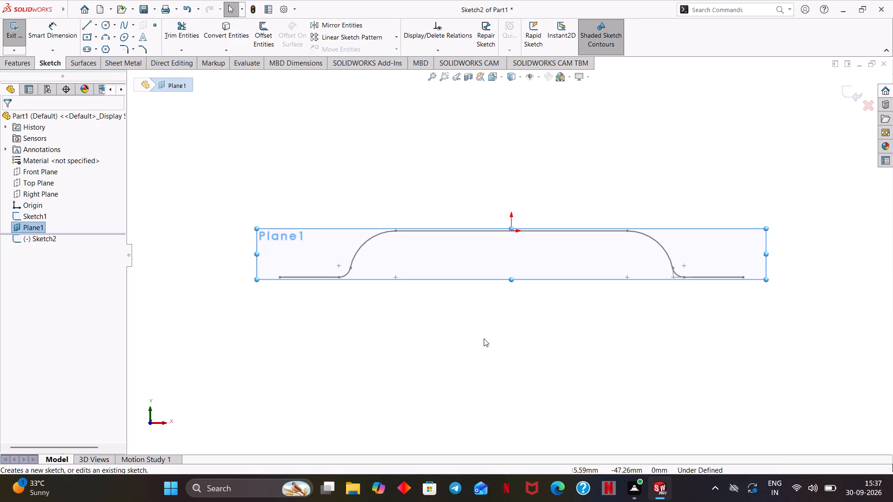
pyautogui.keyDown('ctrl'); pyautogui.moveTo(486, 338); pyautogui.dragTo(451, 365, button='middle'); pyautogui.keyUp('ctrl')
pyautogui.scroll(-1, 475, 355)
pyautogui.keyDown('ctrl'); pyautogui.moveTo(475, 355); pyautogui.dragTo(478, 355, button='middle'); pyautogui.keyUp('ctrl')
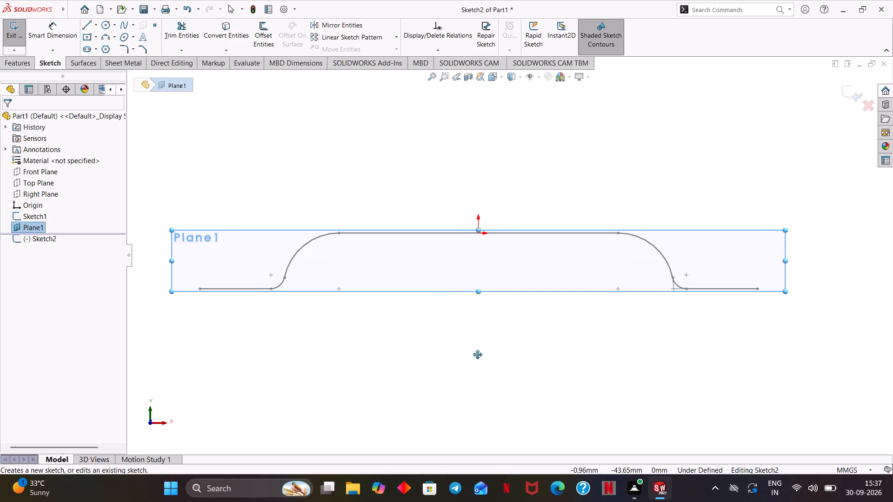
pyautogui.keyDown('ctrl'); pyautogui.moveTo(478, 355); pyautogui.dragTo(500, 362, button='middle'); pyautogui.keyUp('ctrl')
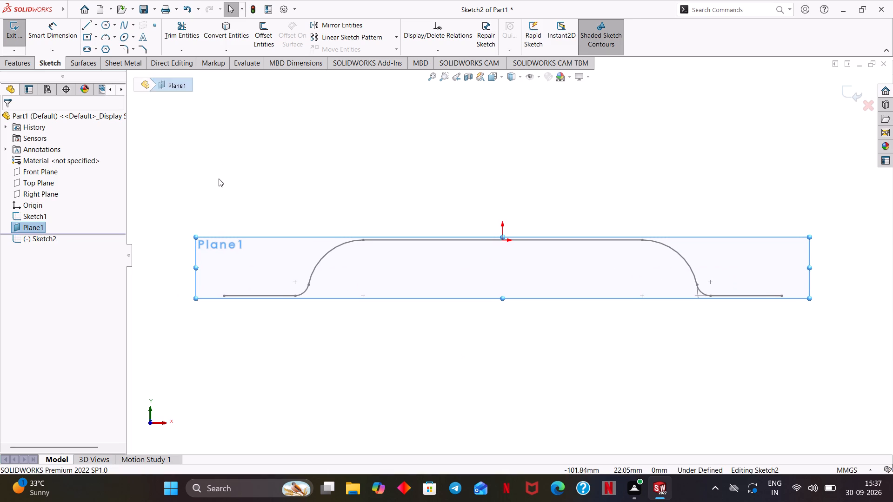
# Sketch an open hat profile above the existing one: flanges about 24.5 and 21.5 mm, paired tangent arcs and a horizontal top line about 58 mm.
pyautogui.click(219, 178)
pyautogui.keyDown('ctrl'); pyautogui.moveTo(332, 208); pyautogui.dragTo(333, 215, button='middle'); pyautogui.keyUp('ctrl')
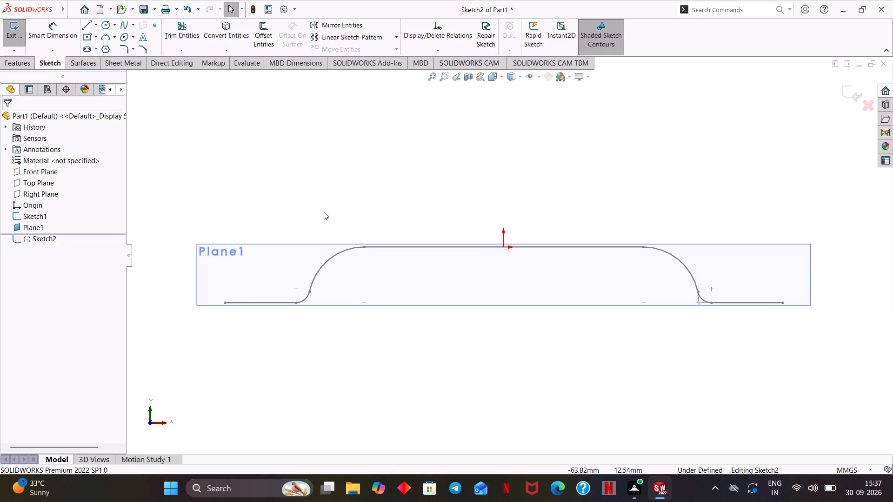
pyautogui.click(87, 23)
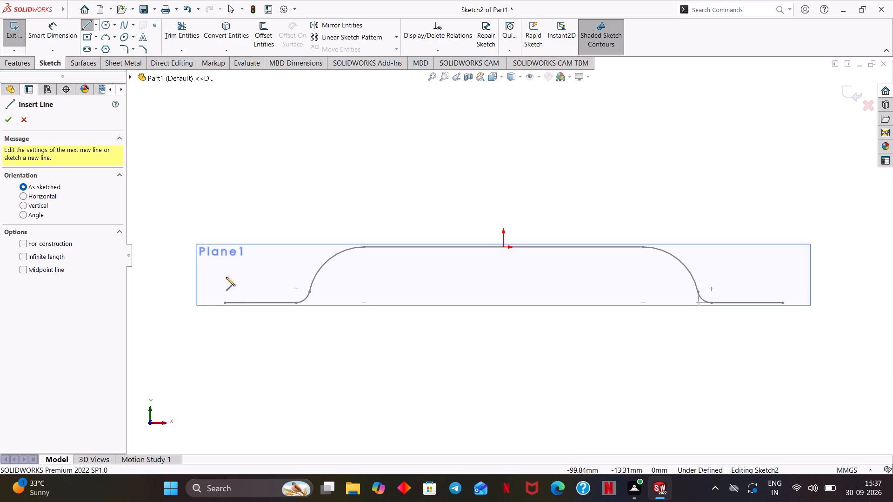
pyautogui.click(240, 159)
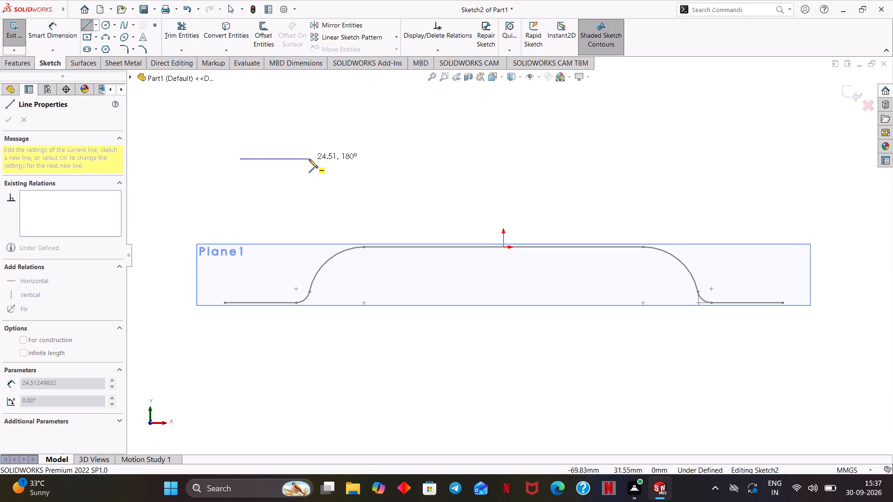
pyautogui.click(309, 159)
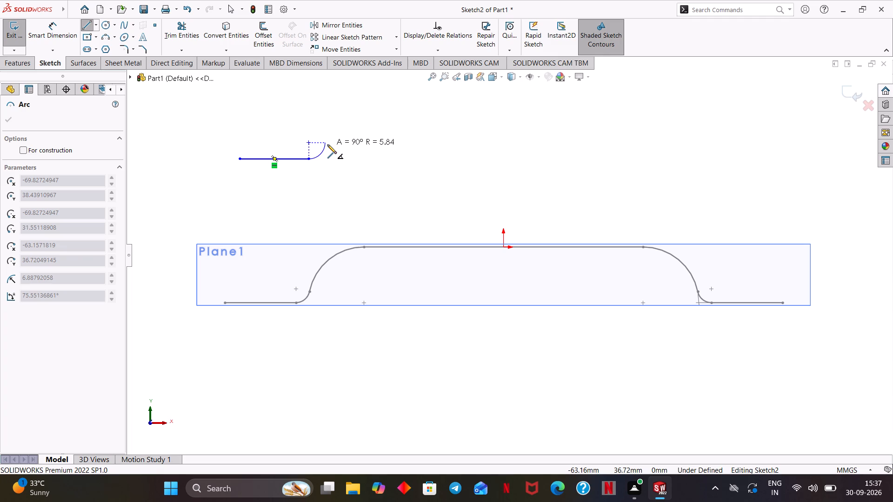
pyautogui.click(327, 145)
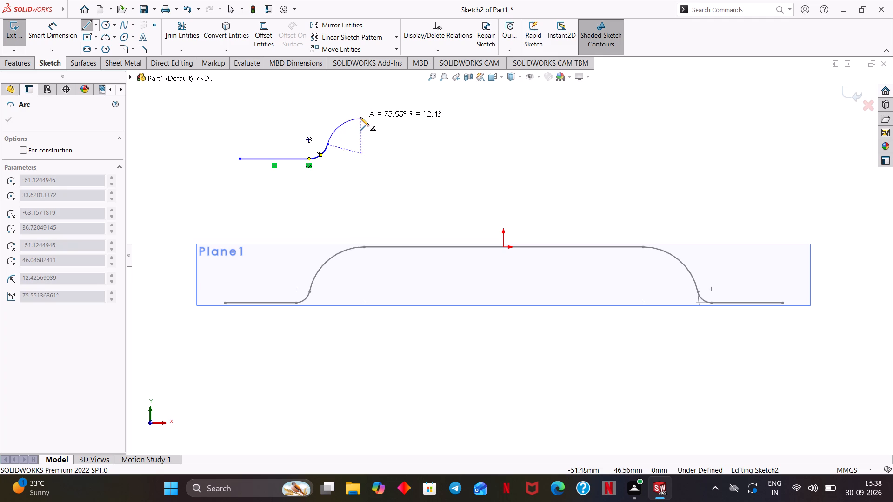
pyautogui.click(360, 117)
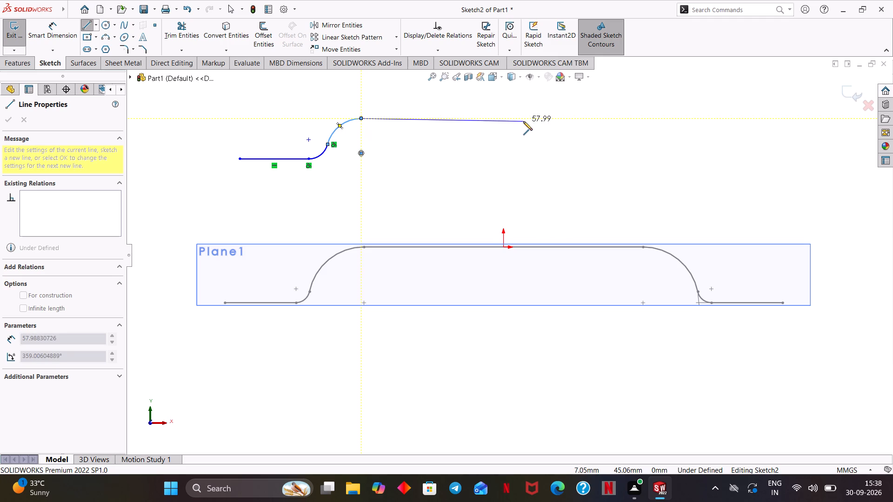
pyautogui.click(523, 119)
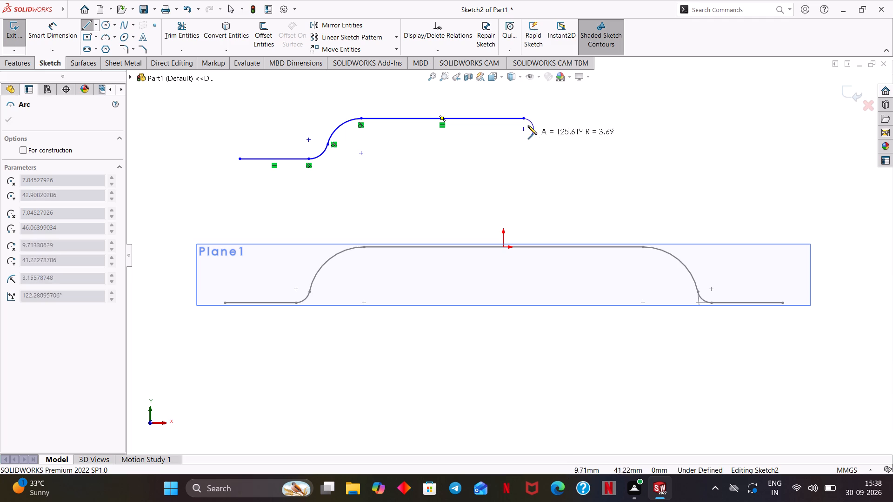
pyautogui.click(555, 152)
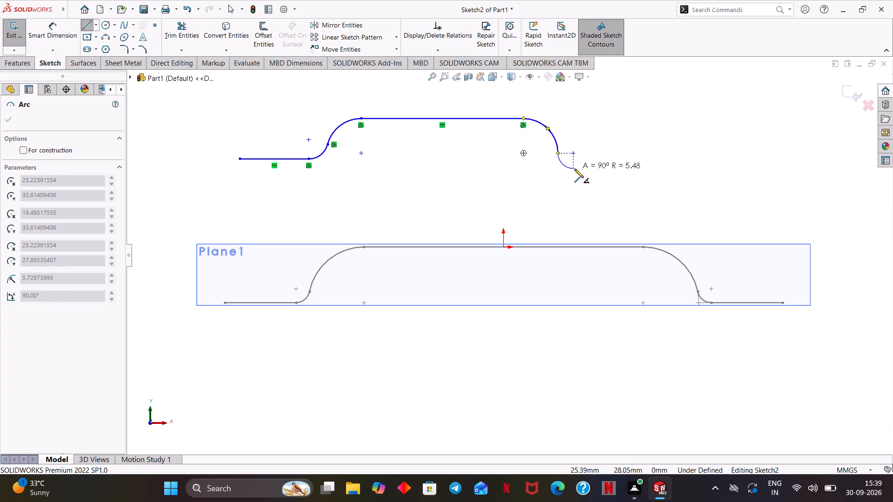
pyautogui.click(574, 169)
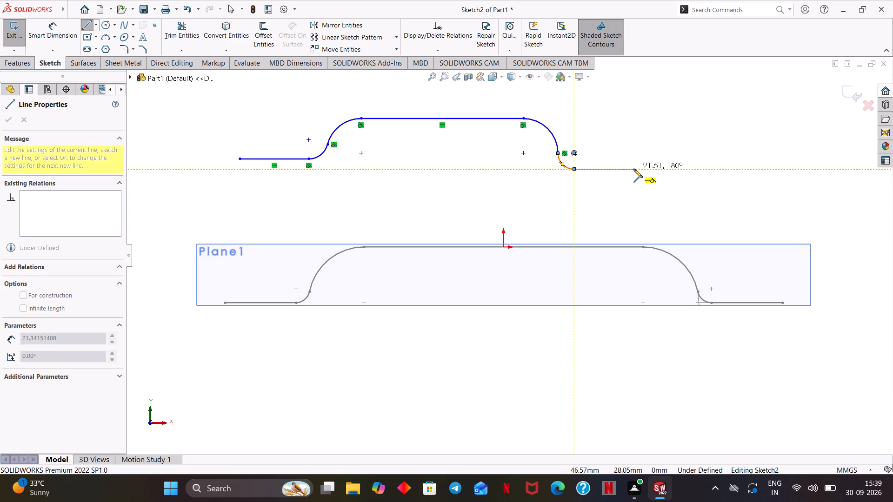
pyautogui.click(633, 169)
pyautogui.rightClick(646, 145)
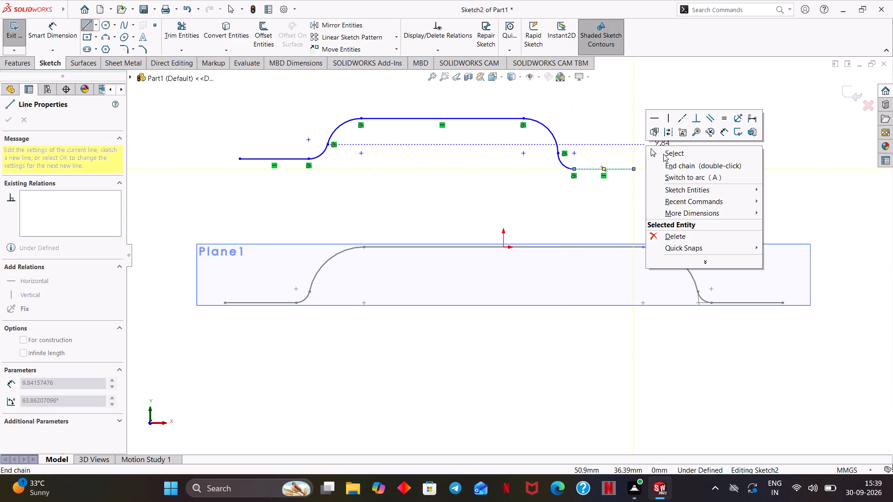
pyautogui.click(663, 153)
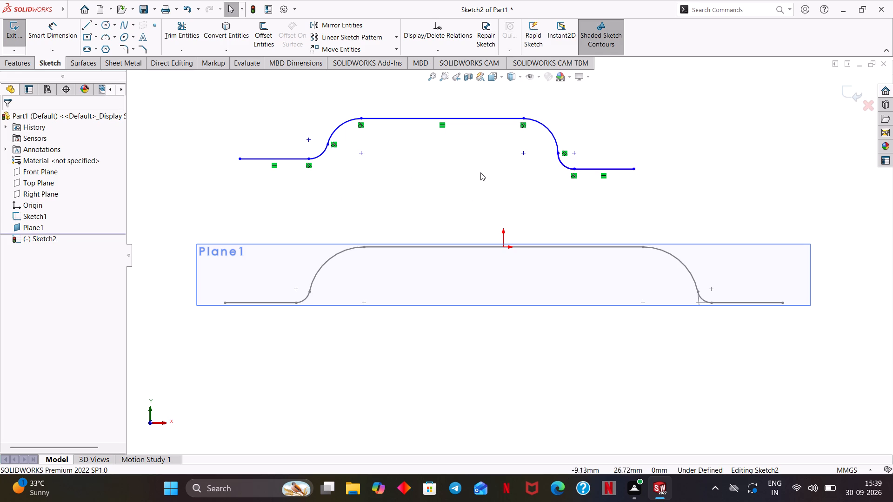
# Make the two outer flange lines of the new profile equal in length and collinear.
pyautogui.keyDown('shift'); pyautogui.click(609, 167); pyautogui.keyUp('shift')
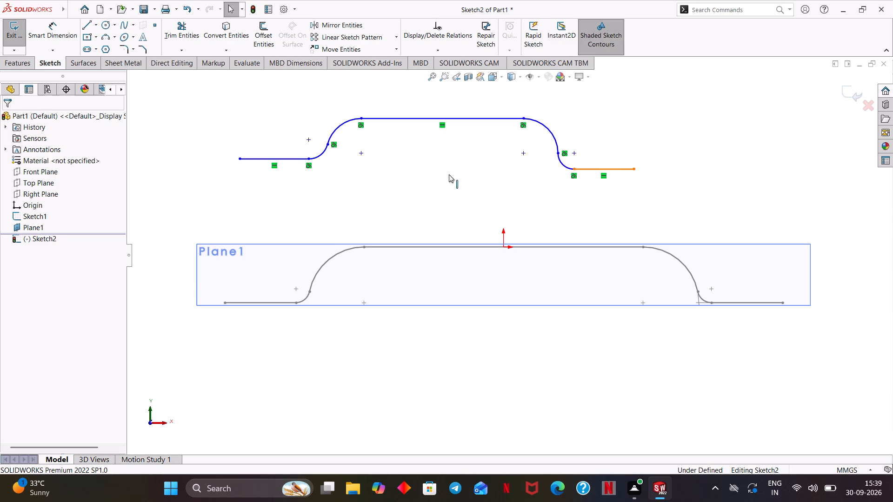
pyautogui.keyDown('shift'); pyautogui.click(288, 158); pyautogui.keyUp('shift')
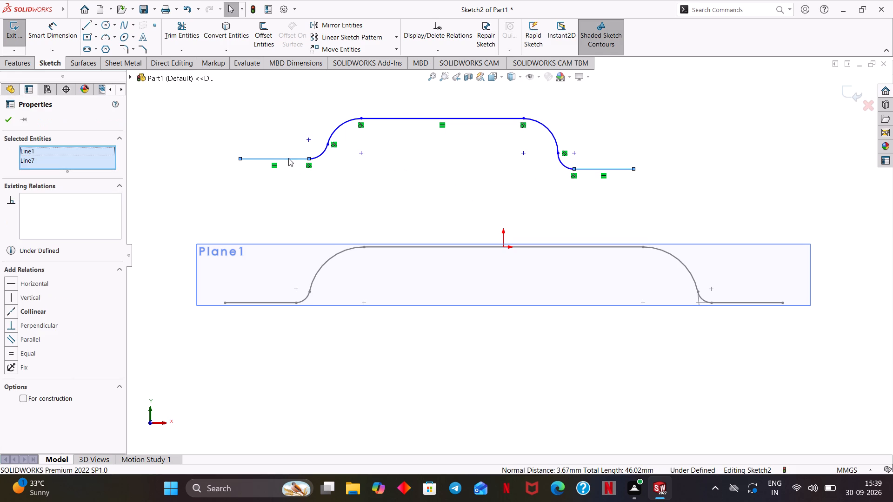
pyautogui.click(381, 116)
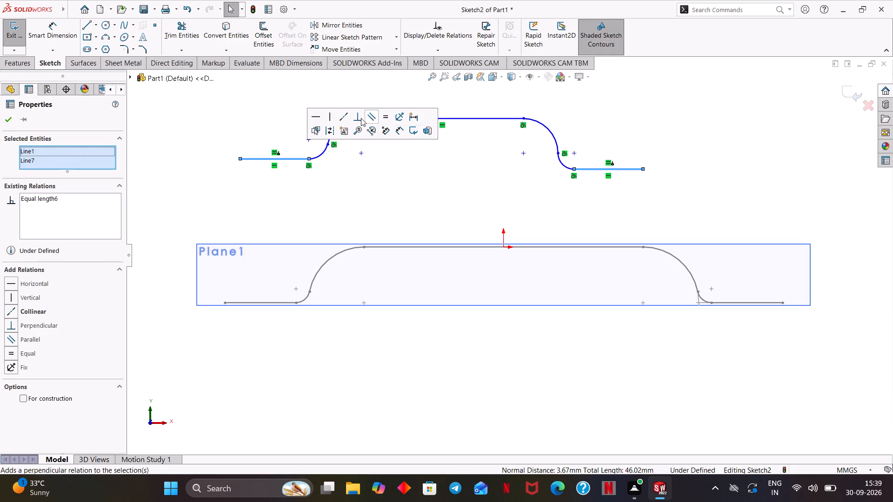
pyautogui.click(348, 118)
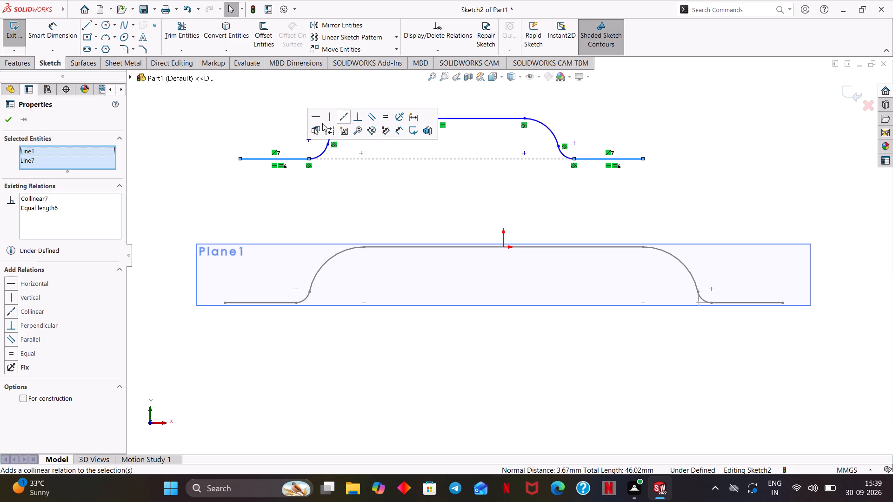
pyautogui.click(2, 117)
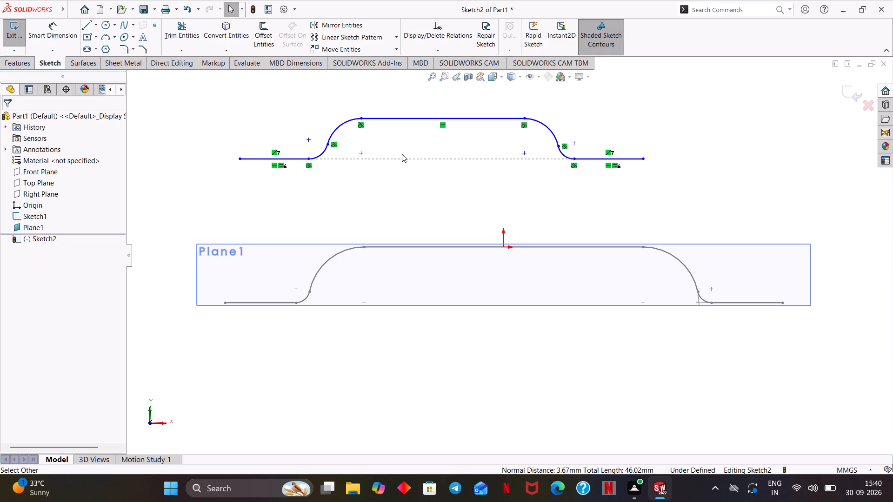
# Align the centres of the two right-side arcs and the point joining those arcs with a Horizontal relation.
pyautogui.scroll(-4, 551, 149)
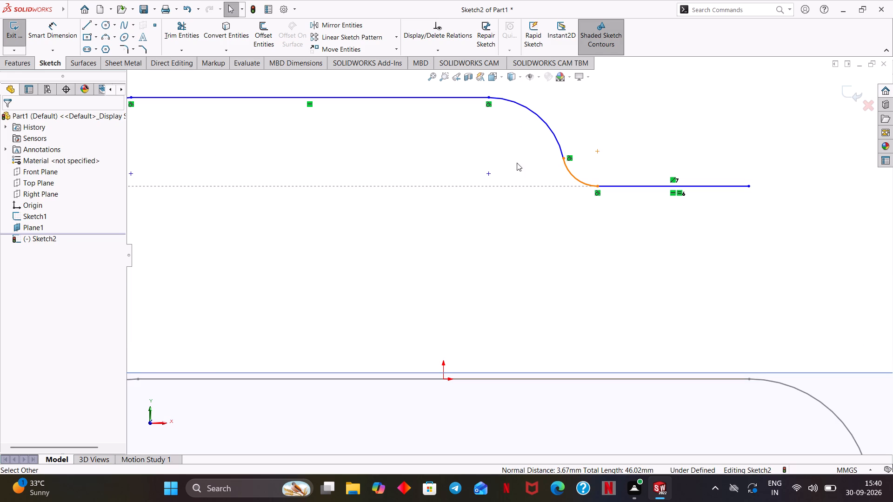
pyautogui.keyDown('shift'); pyautogui.click(564, 159); pyautogui.keyUp('shift')
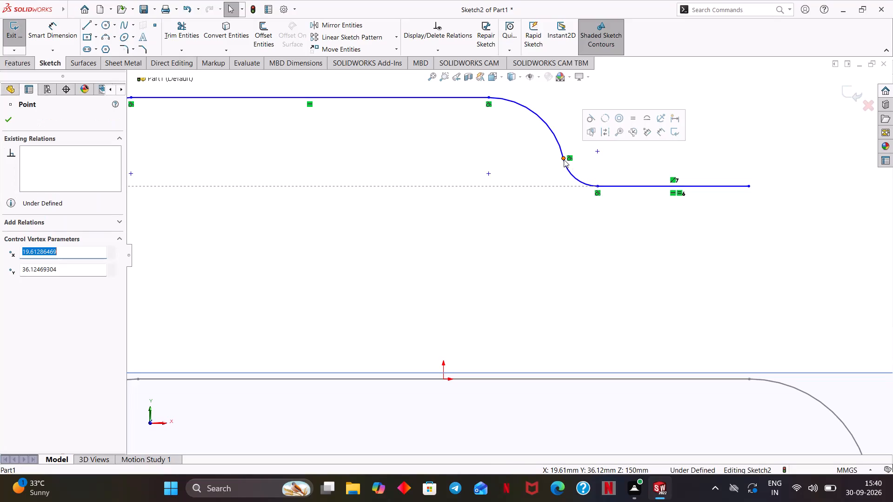
pyautogui.click(591, 120)
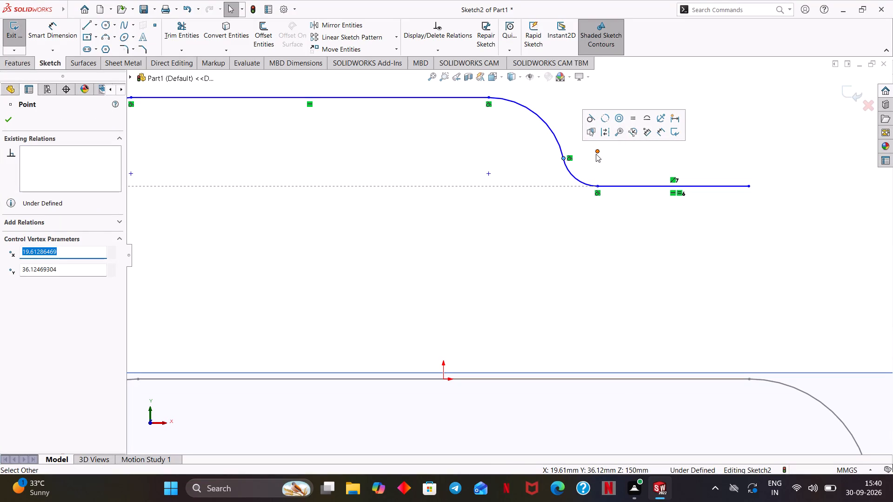
pyautogui.keyDown('shift'); pyautogui.click(597, 152); pyautogui.keyUp('shift')
pyautogui.keyDown('shift'); pyautogui.click(488, 171); pyautogui.keyUp('shift')
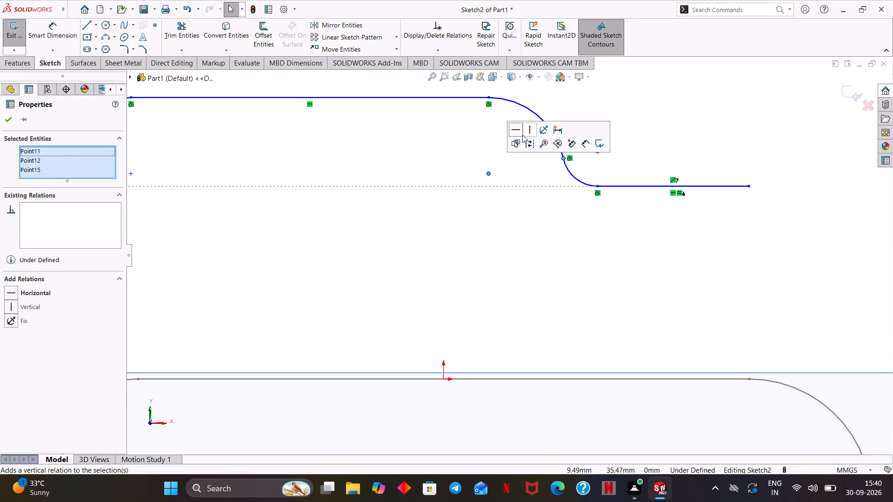
pyautogui.click(520, 134)
pyautogui.scroll(2, 446, 165)
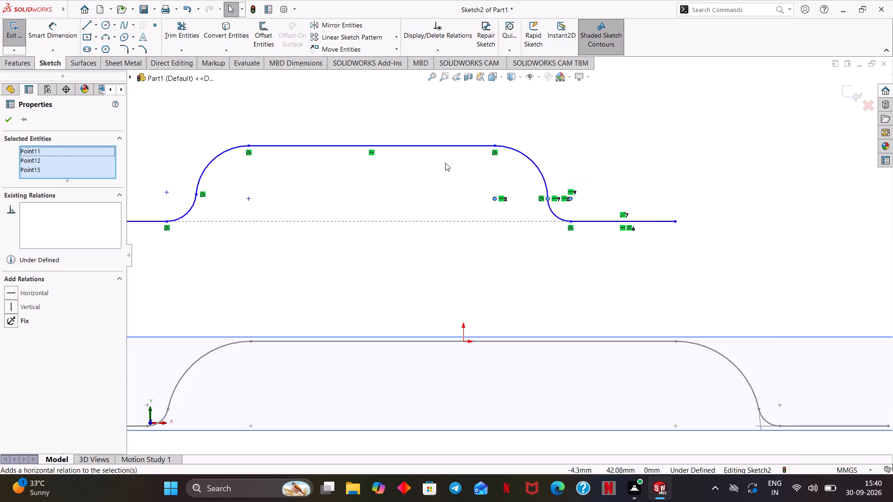
pyautogui.scroll(1, 445, 163)
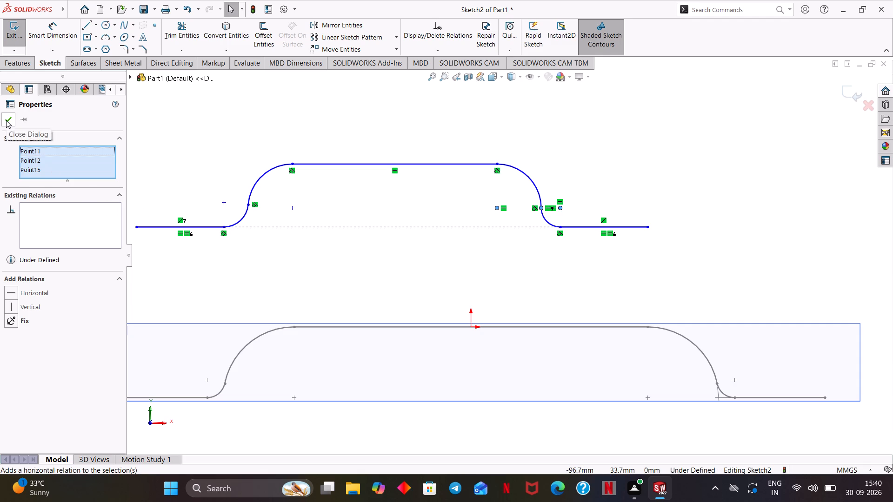
pyautogui.press('Escape')
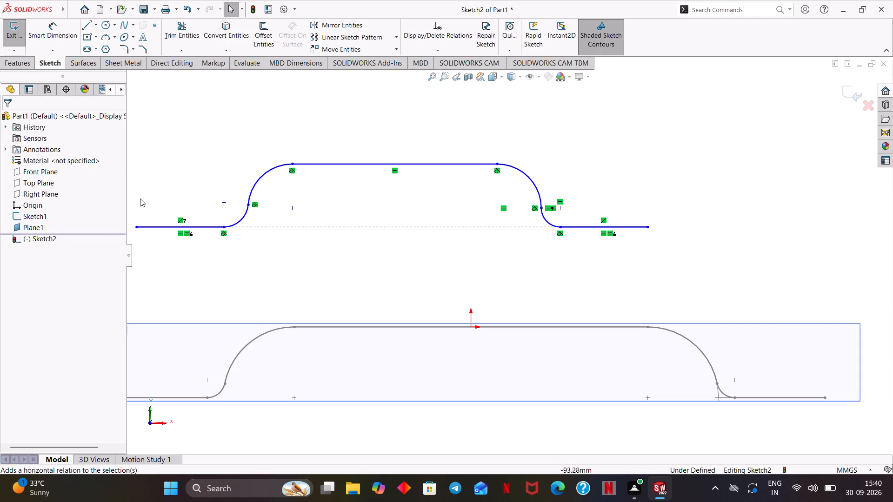
# Align the centres of the two left-side arcs with a Horizontal relation.
pyautogui.keyDown('shift'); pyautogui.click(292, 211); pyautogui.keyUp('shift')
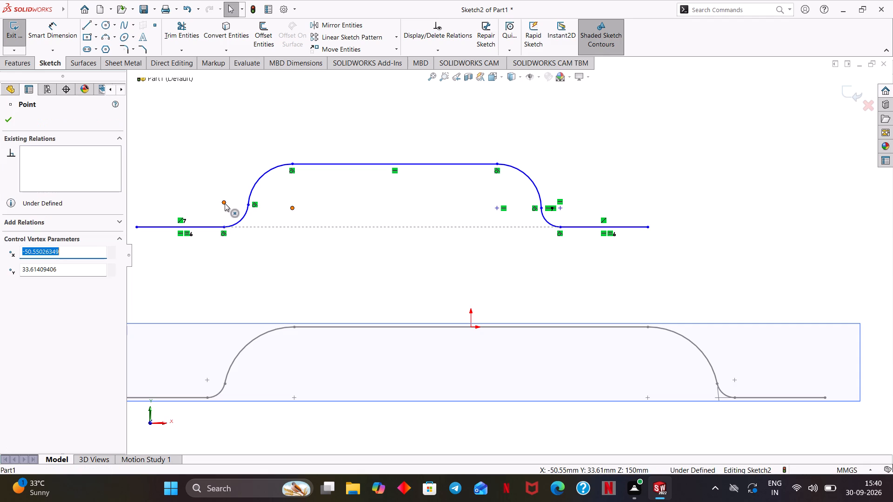
pyautogui.keyDown('shift'); pyautogui.click(225, 203); pyautogui.keyUp('shift')
pyautogui.click(253, 165)
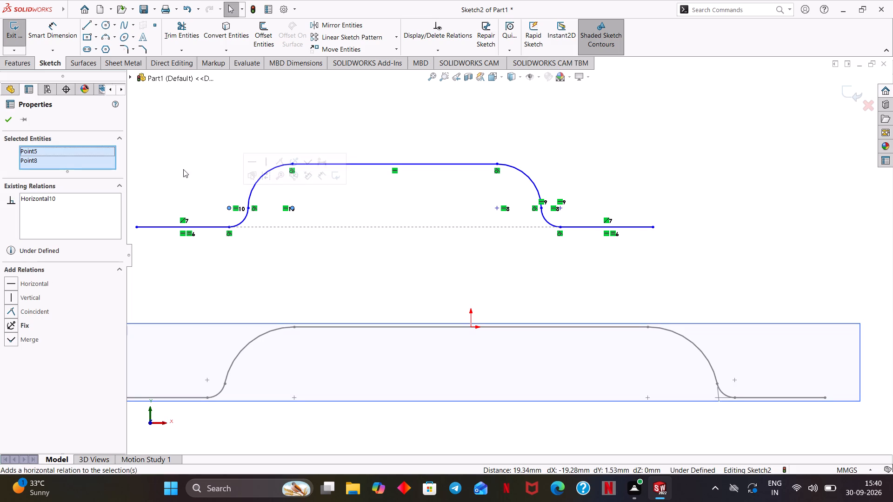
pyautogui.click(9, 120)
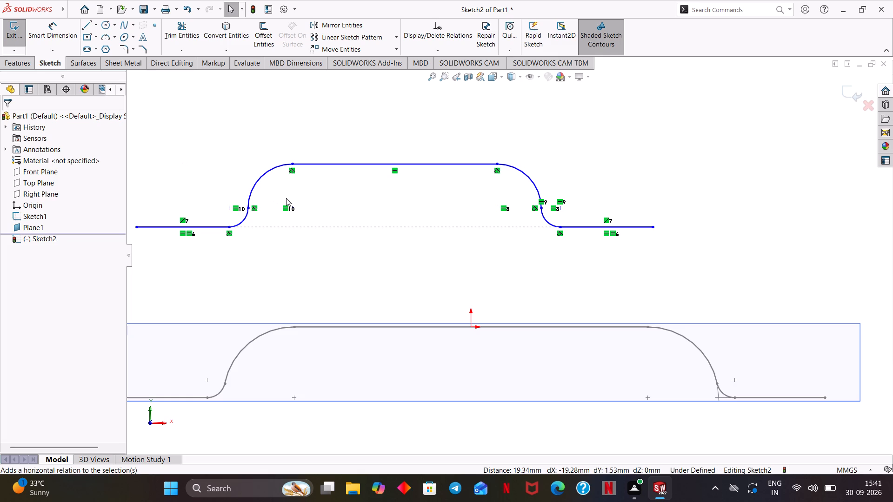
# Add Equal relations between the two lower arcs and across all four arcs of the new profile.
pyautogui.keyDown('shift'); pyautogui.click(246, 218); pyautogui.keyUp('shift')
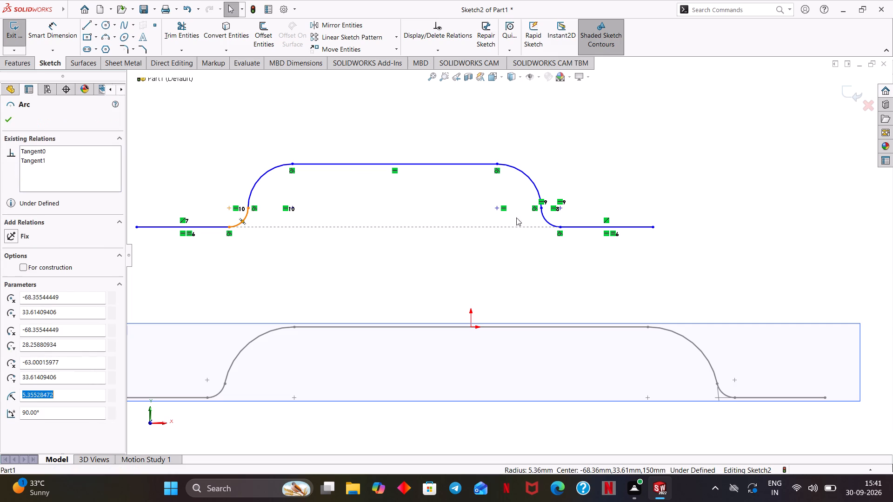
pyautogui.keyDown('shift'); pyautogui.click(542, 219); pyautogui.keyUp('shift')
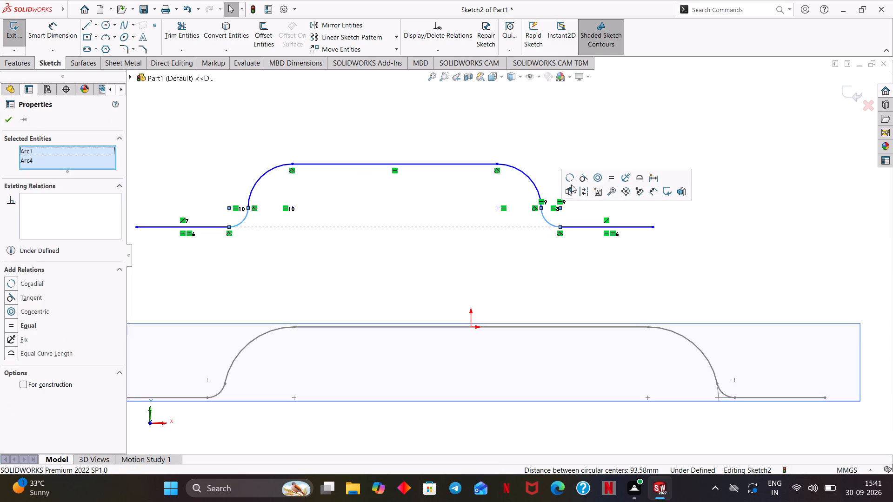
pyautogui.click(610, 176)
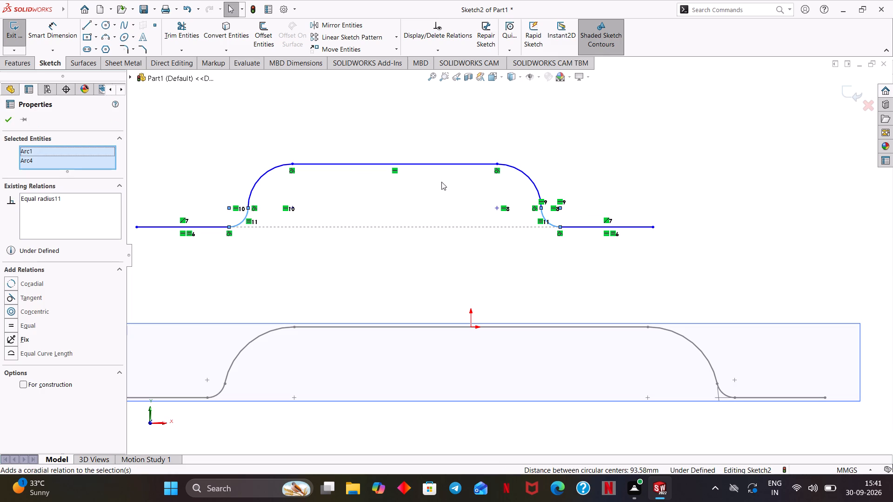
pyautogui.keyDown('shift'); pyautogui.click(527, 177); pyautogui.keyUp('shift')
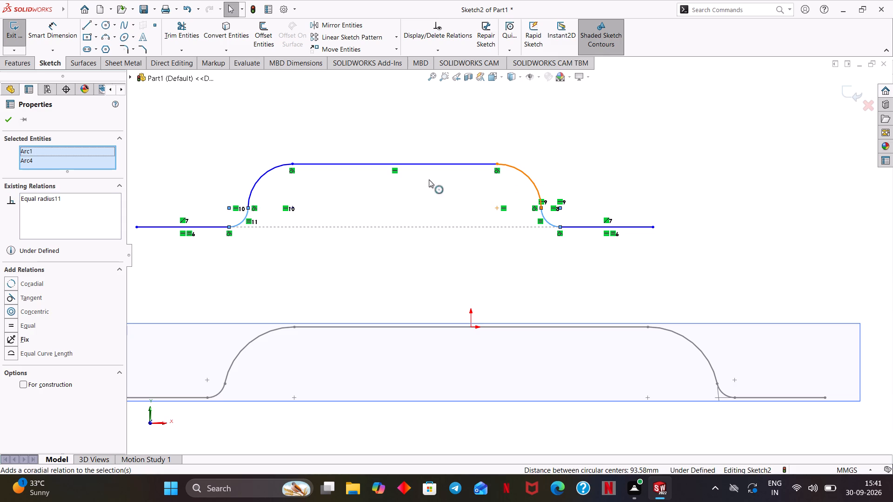
pyautogui.keyDown('shift'); pyautogui.click(258, 178); pyautogui.keyUp('shift')
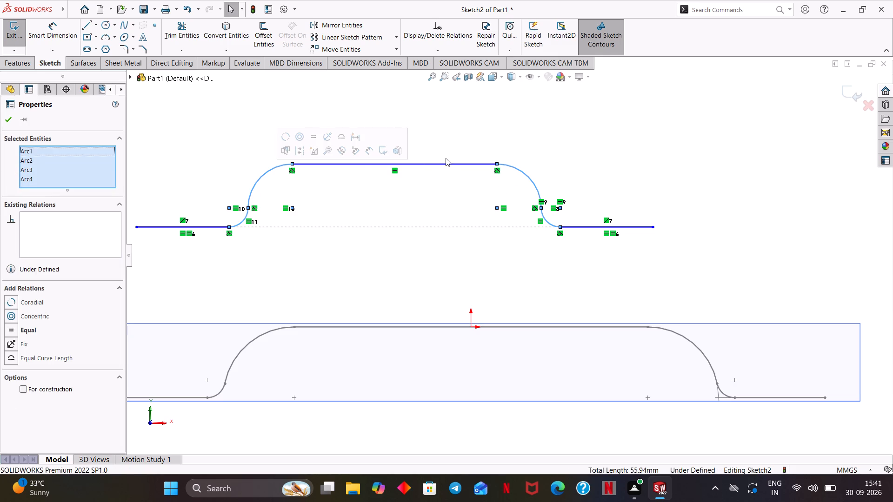
pyautogui.click(313, 139)
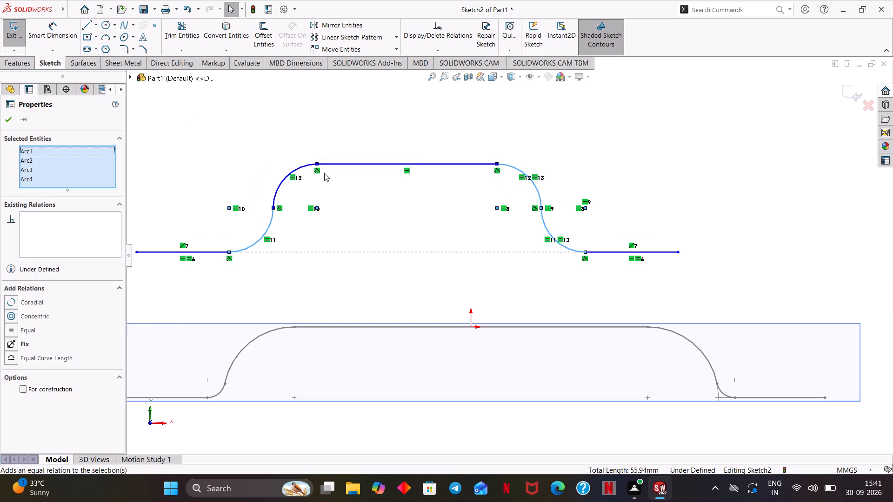
pyautogui.scroll(2, 324, 173)
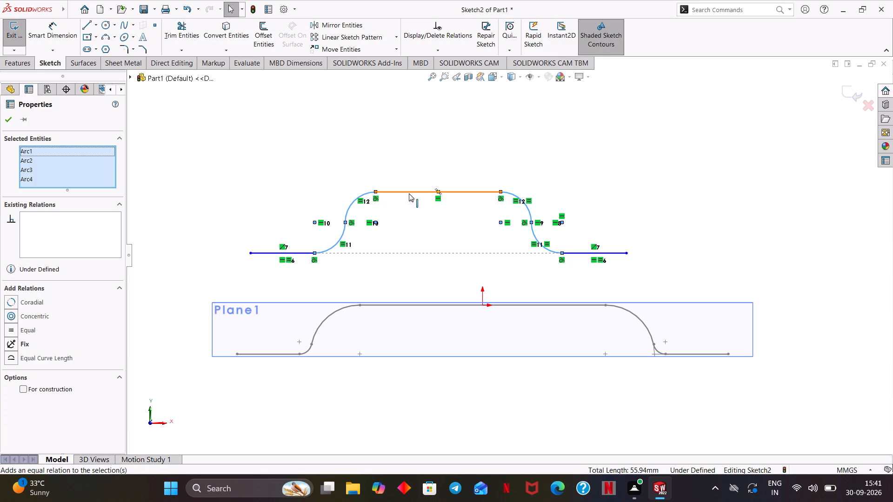
pyautogui.click(14, 118)
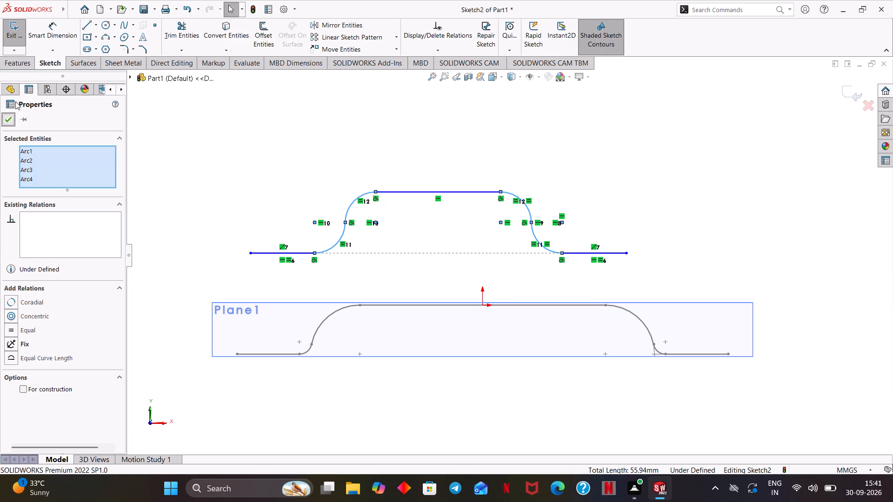
# Dimension the left flange line of the new profile at 15 mm.
pyautogui.click(46, 28)
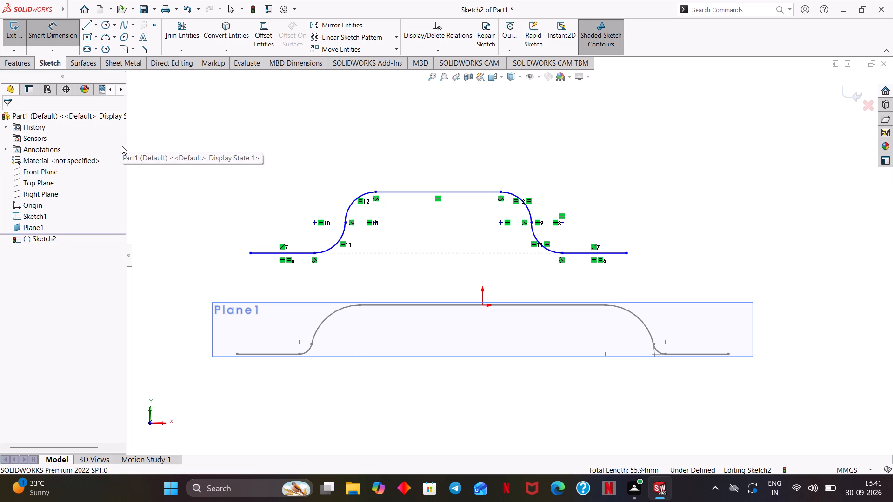
pyautogui.click(270, 253)
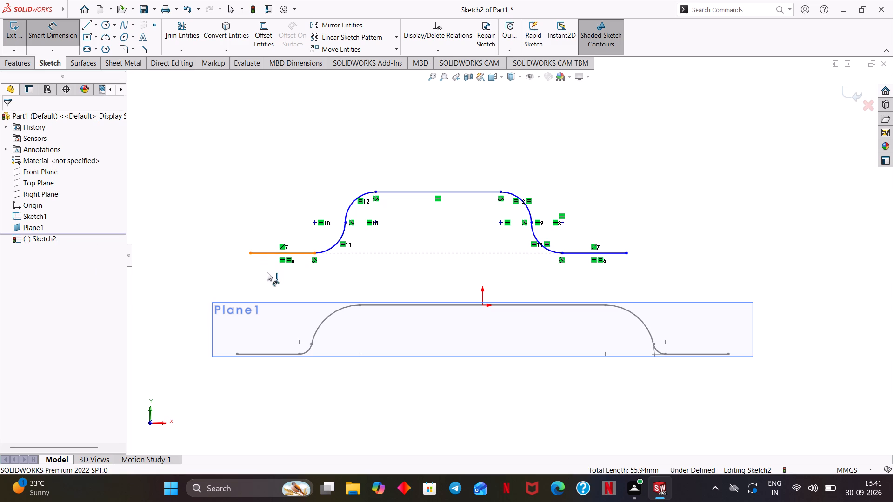
pyautogui.click(269, 277)
pyautogui.write('15')
pyautogui.press('Return')
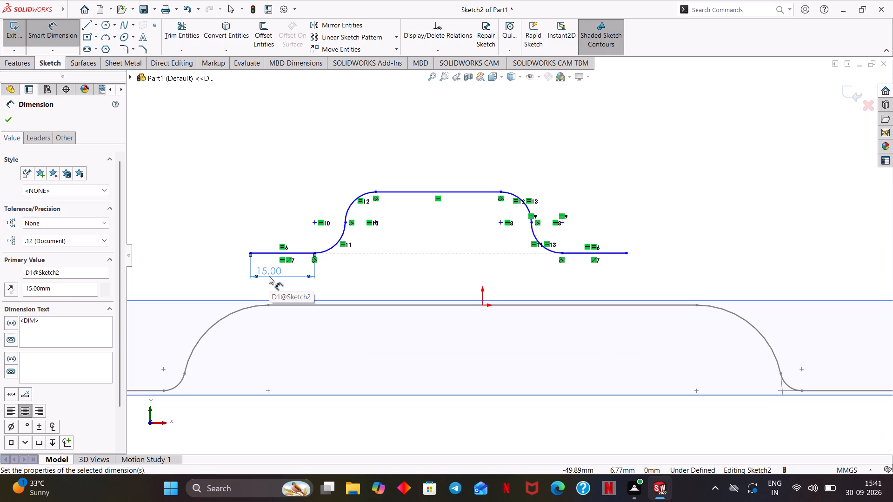
# Dimension the radius of the new profile's lower-left arc at 5 mm.
pyautogui.click(342, 235)
pyautogui.click(282, 207)
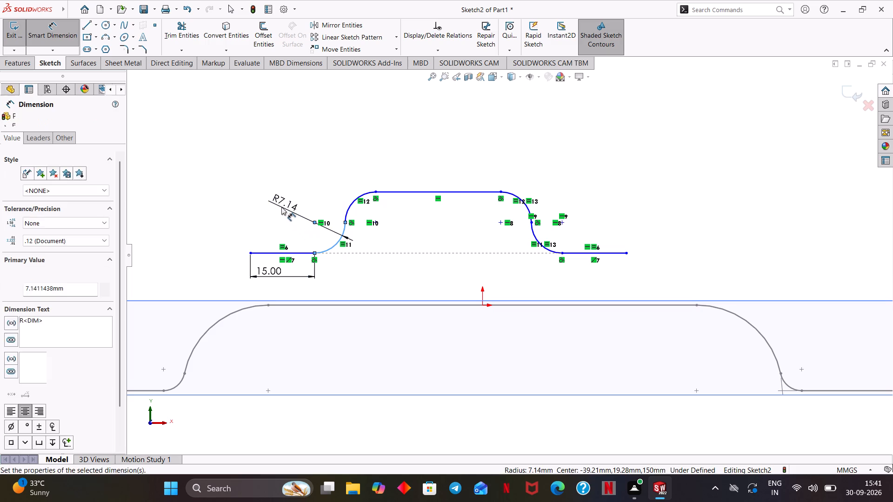
pyautogui.press('5')
pyautogui.press('Return')
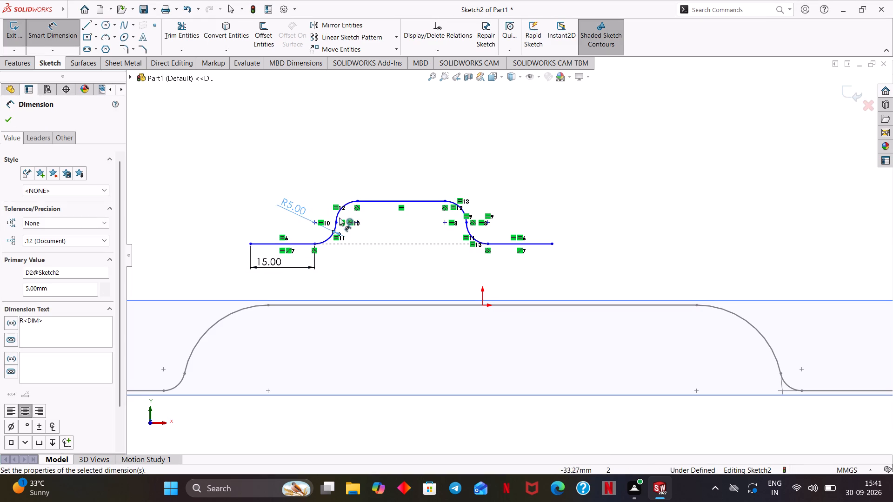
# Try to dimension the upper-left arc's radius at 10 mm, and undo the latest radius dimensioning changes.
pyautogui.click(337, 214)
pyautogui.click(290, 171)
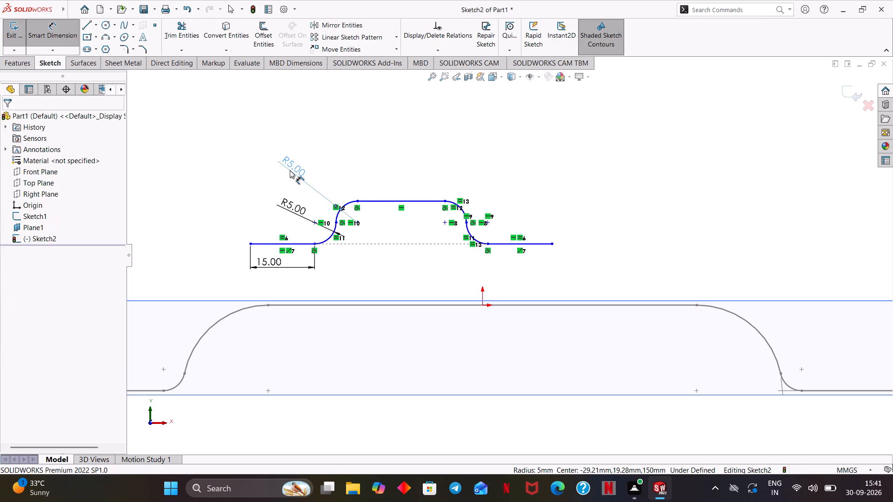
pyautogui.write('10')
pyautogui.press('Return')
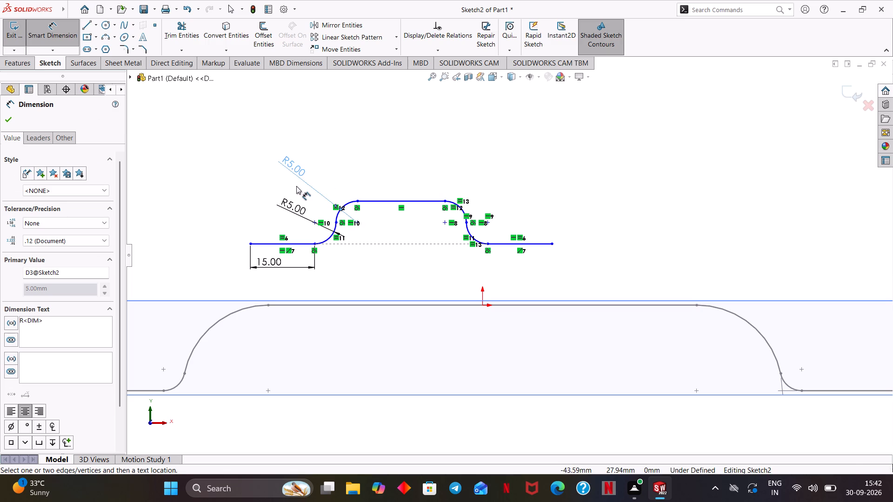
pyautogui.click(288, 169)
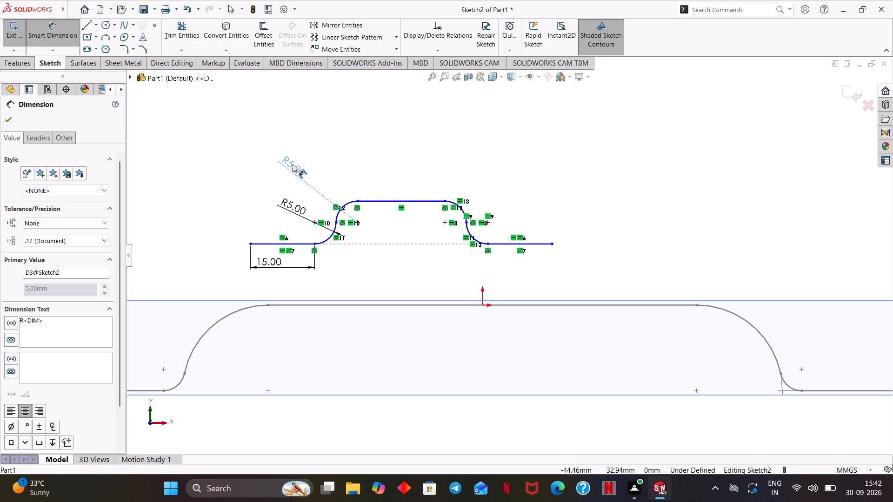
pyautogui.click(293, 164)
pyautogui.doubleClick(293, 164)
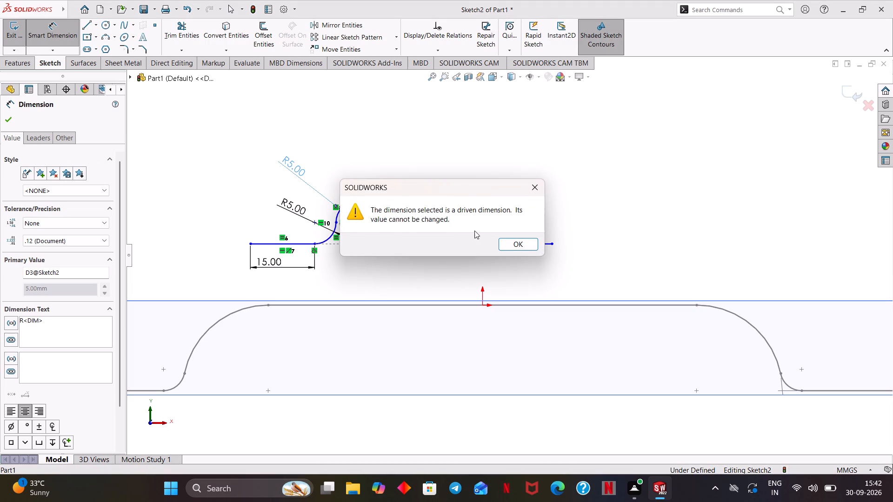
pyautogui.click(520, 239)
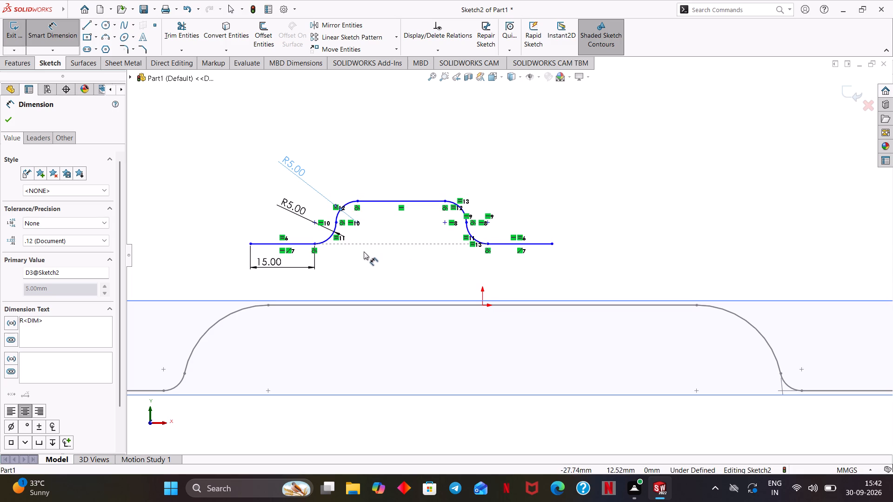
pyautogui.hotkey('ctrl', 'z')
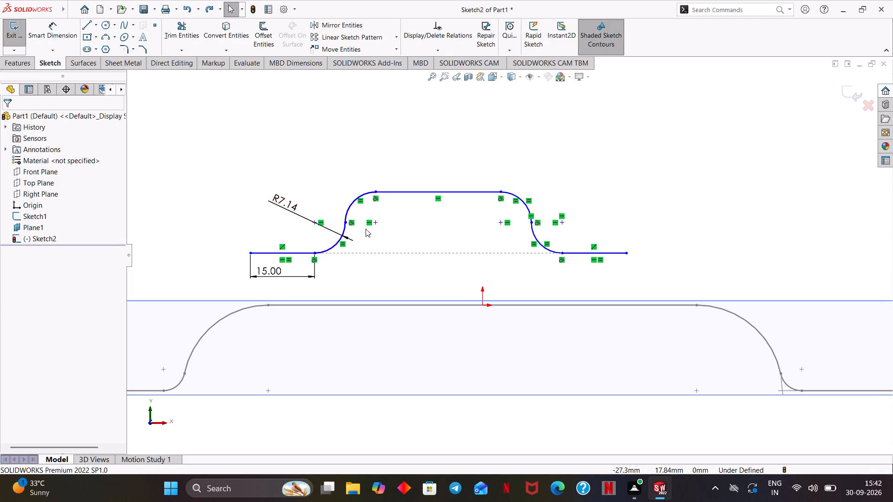
# Set the lower-left arc's radius dimension to 5 mm.
pyautogui.click(285, 207)
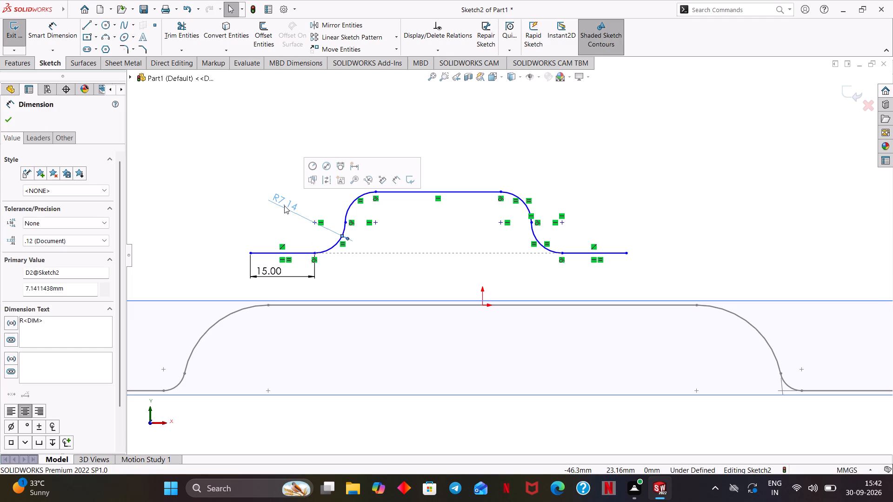
pyautogui.doubleClick(284, 205)
pyautogui.press('5')
pyautogui.press('Return')
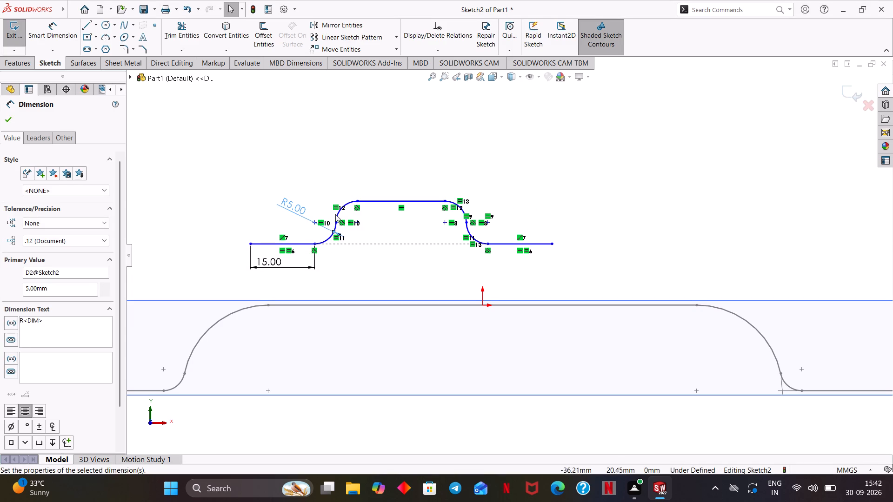
pyautogui.click(9, 115)
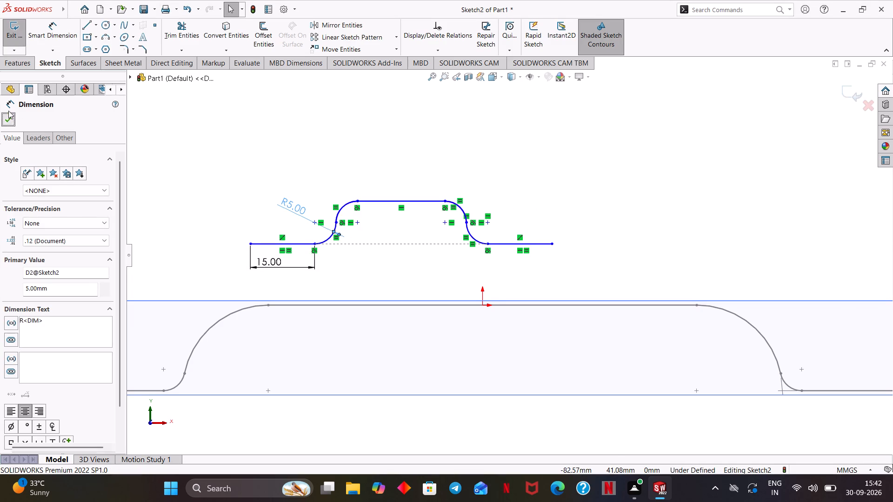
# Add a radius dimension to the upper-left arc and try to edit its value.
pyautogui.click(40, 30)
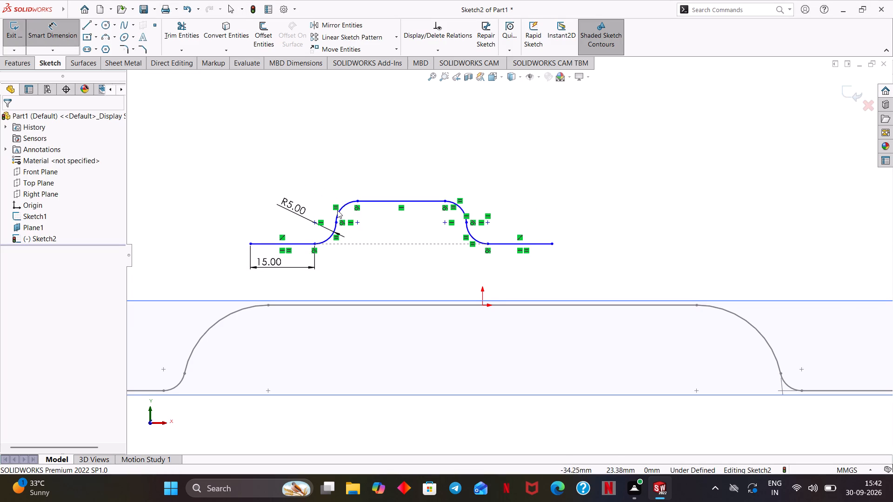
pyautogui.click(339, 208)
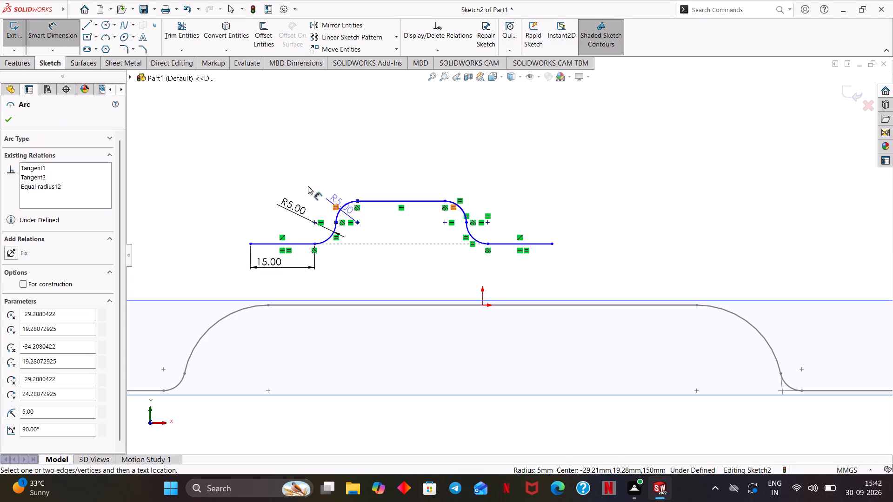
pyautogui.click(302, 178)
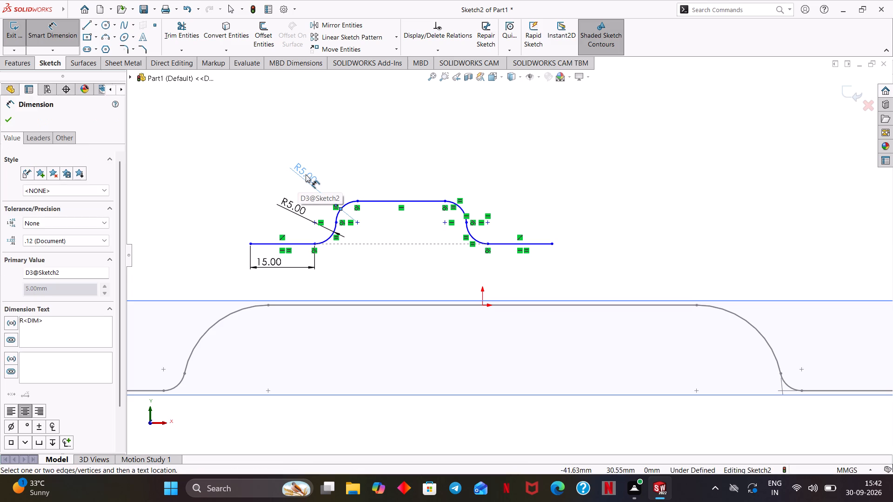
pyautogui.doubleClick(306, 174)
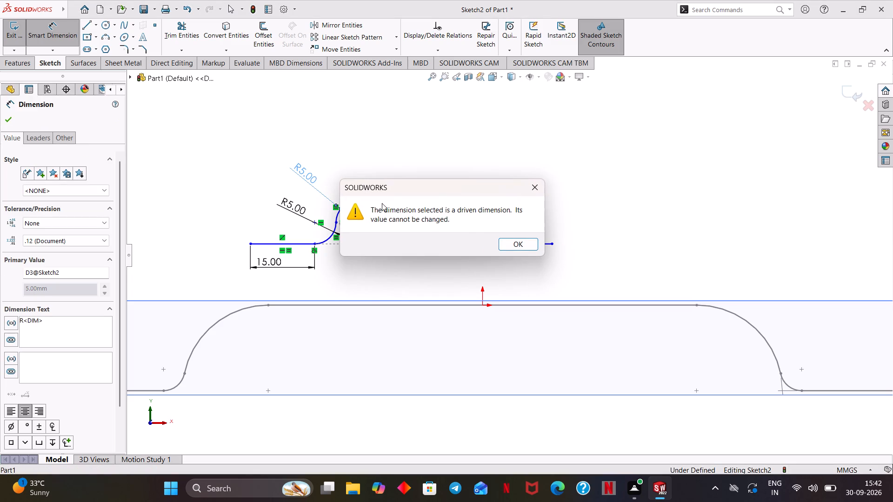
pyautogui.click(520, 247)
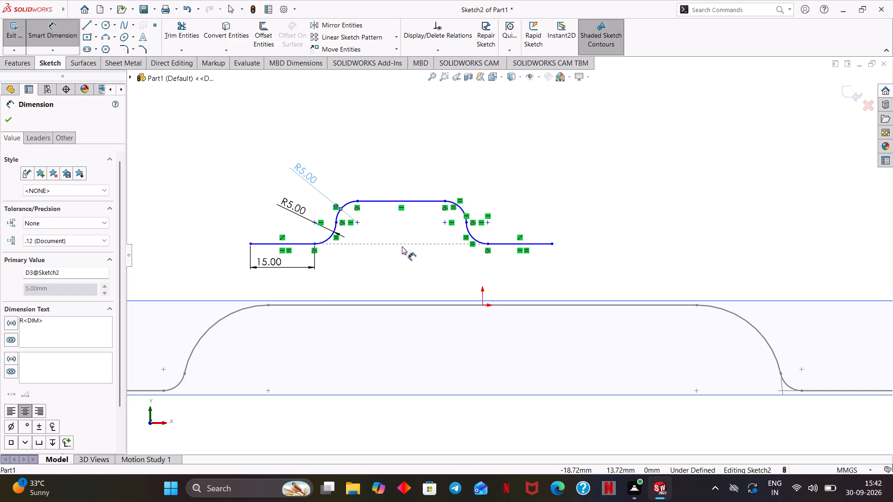
# Dimension the top line of the new profile at 50 mm.
pyautogui.click(372, 199)
pyautogui.click(382, 183)
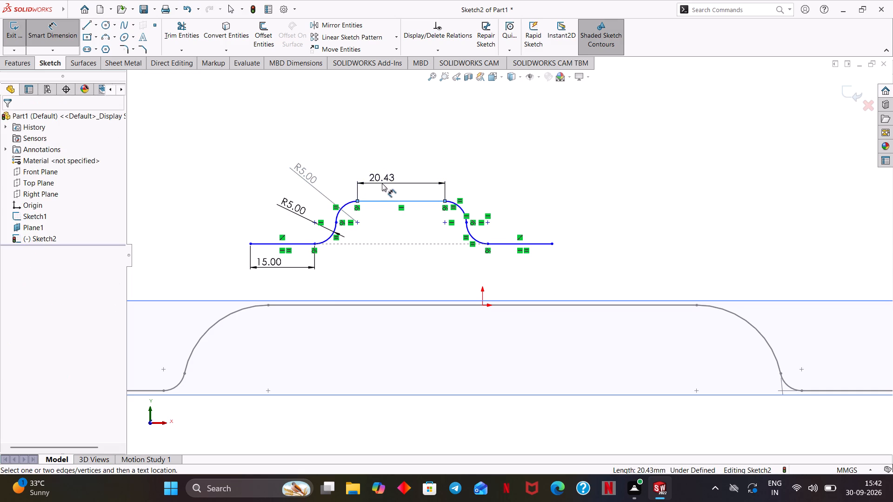
pyautogui.write('50')
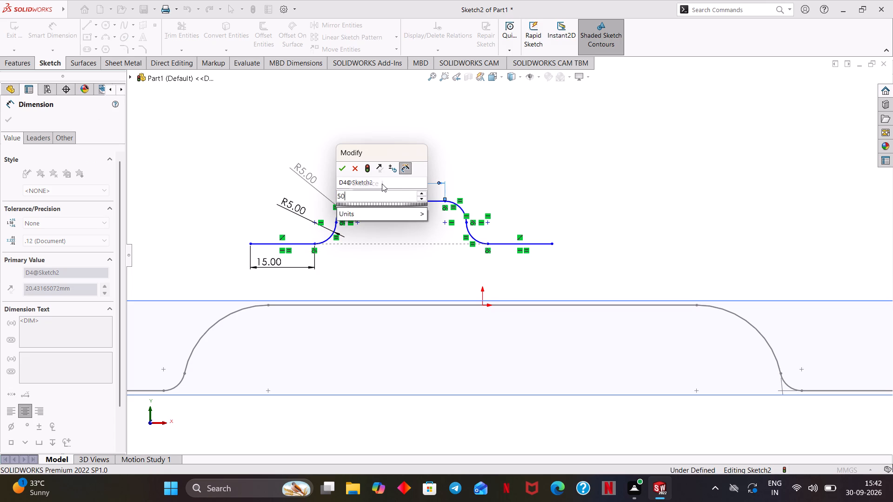
pyautogui.press('Return')
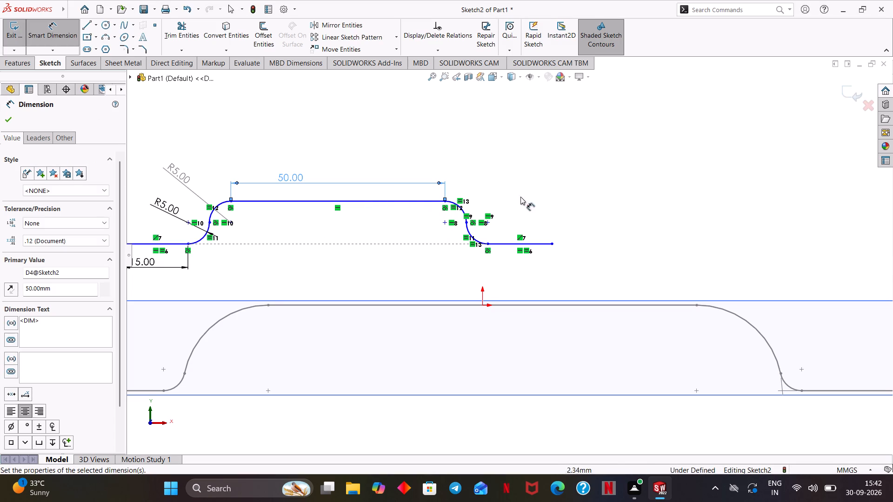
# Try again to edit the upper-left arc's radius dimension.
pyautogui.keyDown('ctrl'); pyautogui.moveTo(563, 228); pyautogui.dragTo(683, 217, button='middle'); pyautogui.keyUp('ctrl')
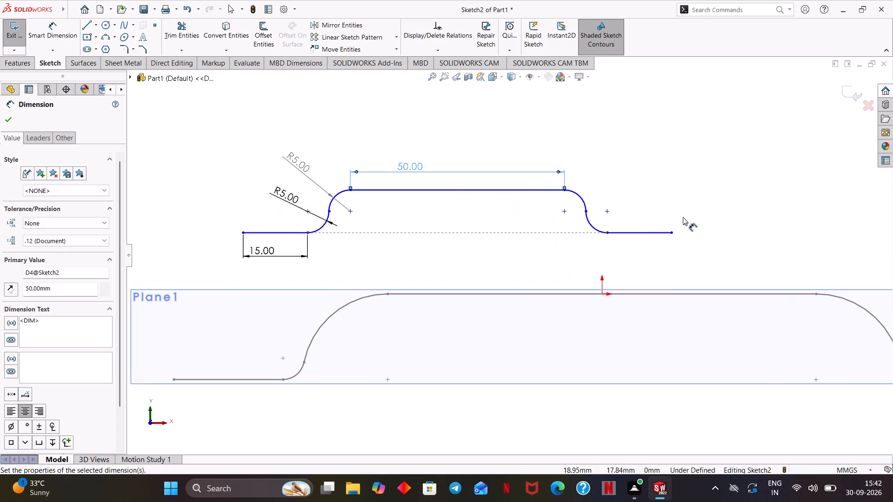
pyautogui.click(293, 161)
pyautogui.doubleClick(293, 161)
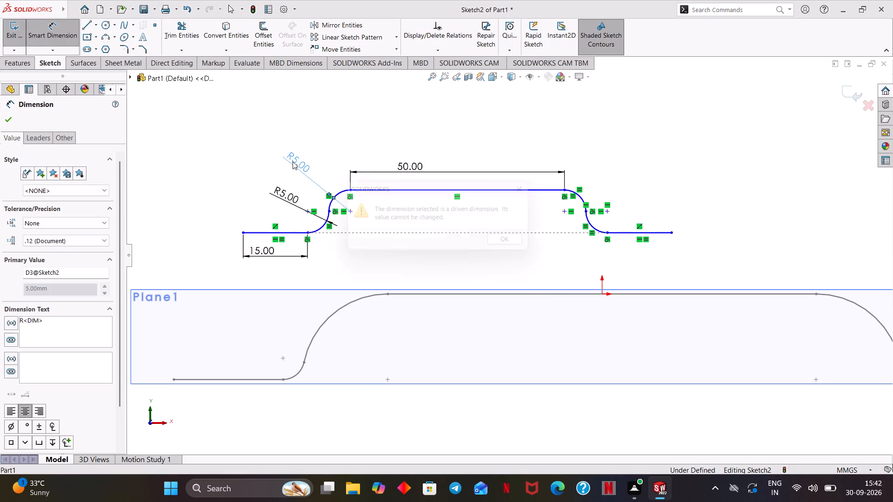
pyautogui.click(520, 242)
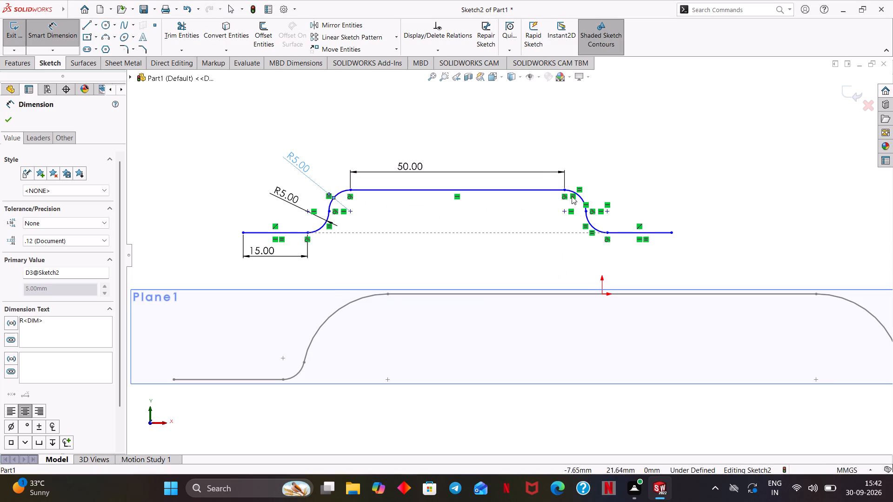
# Add a radius dimension to the upper-right arc of the new profile.
pyautogui.click(579, 195)
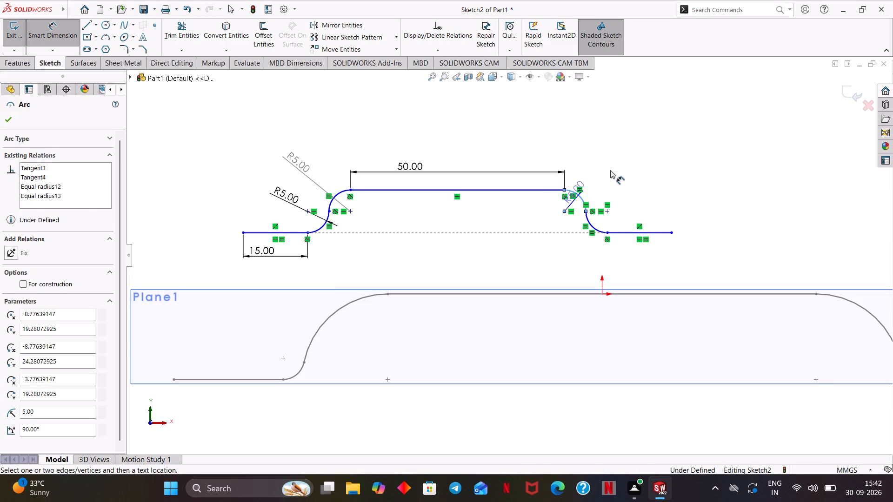
pyautogui.click(612, 168)
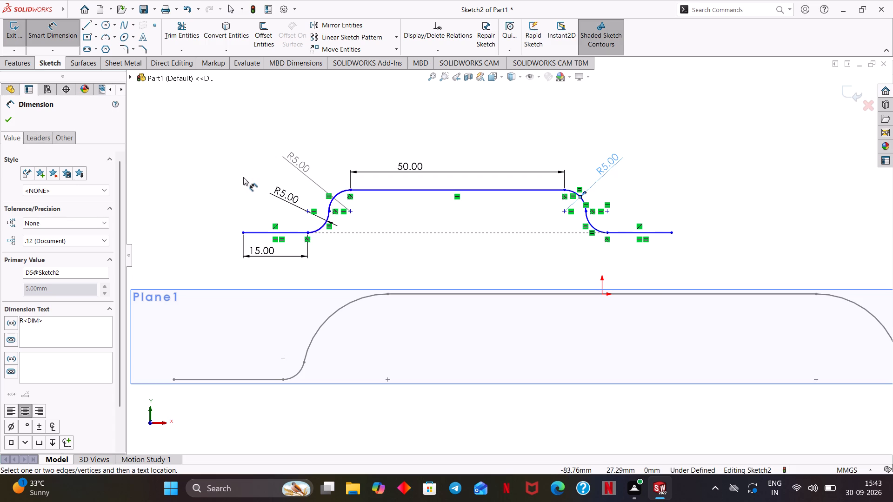
pyautogui.scroll(-1, 243, 177)
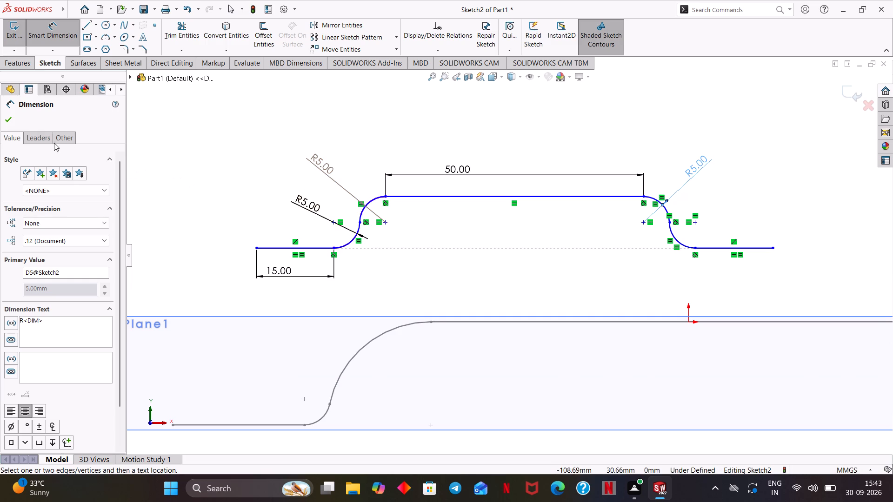
pyautogui.press('Escape')
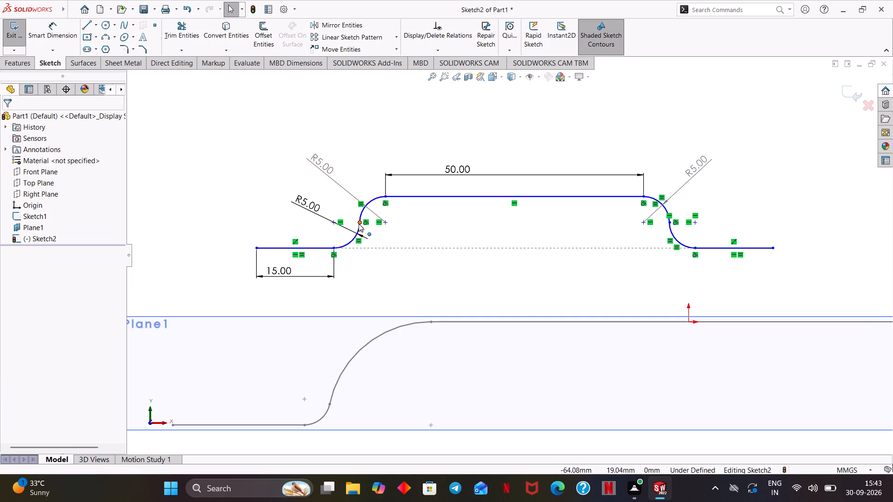
# Delete the Tangent relations at both ends of the upper-left arc, trying once more to edit its radius dimension.
pyautogui.rightClick(365, 222)
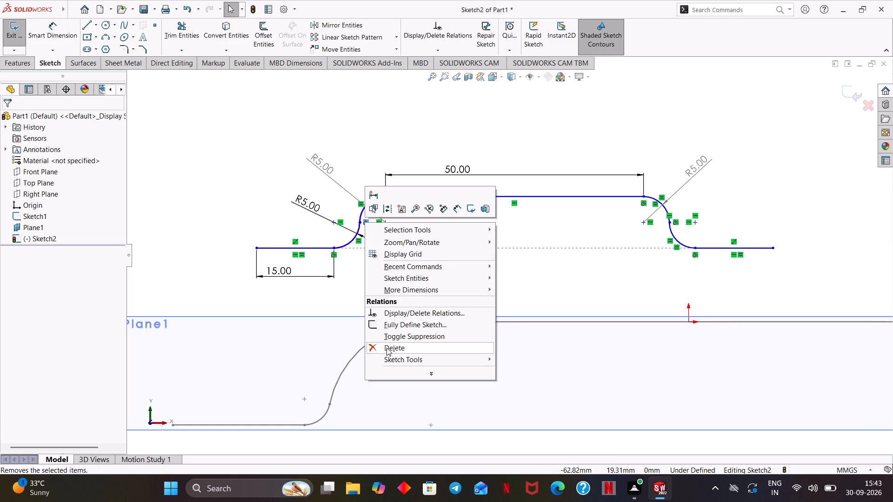
pyautogui.click(387, 348)
pyautogui.doubleClick(316, 160)
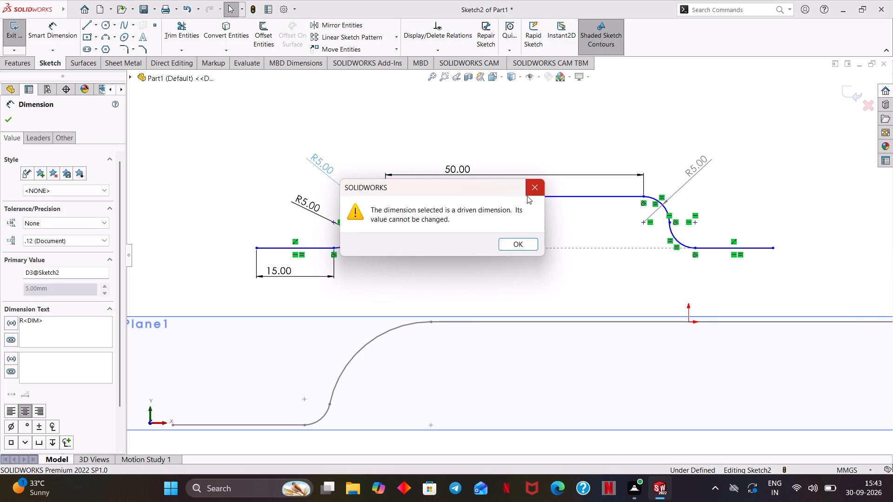
pyautogui.click(528, 196)
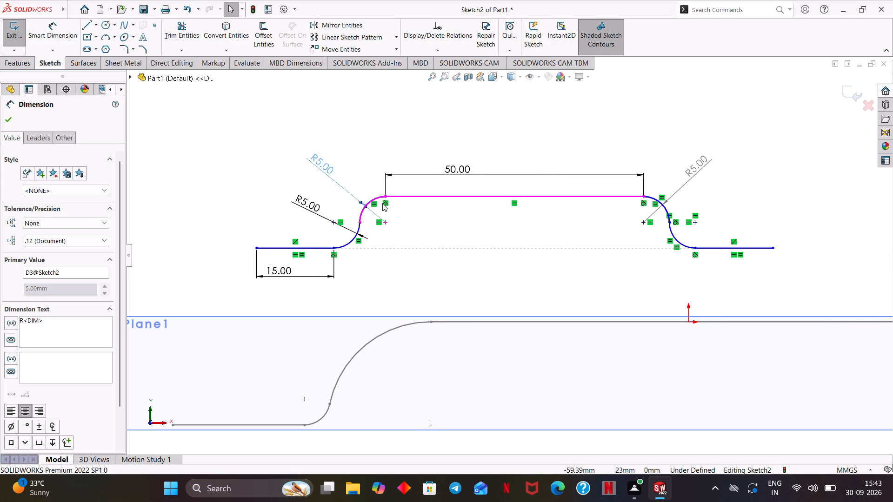
pyautogui.rightClick(382, 203)
pyautogui.click(409, 329)
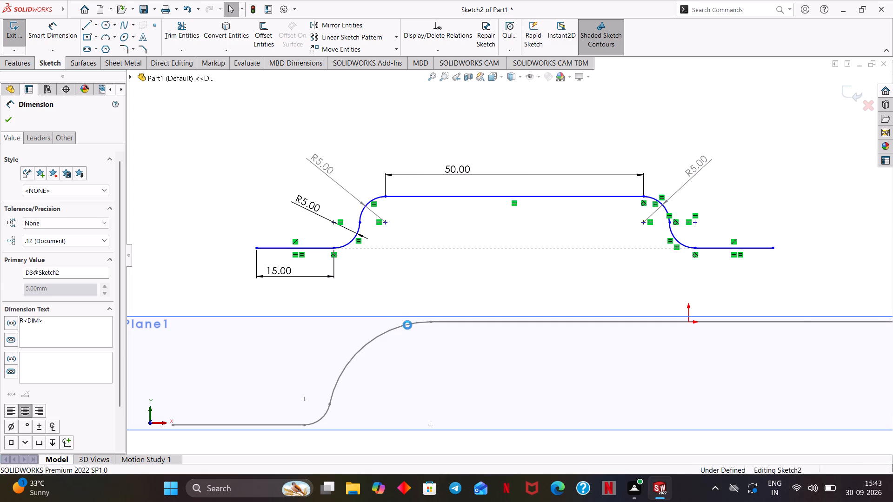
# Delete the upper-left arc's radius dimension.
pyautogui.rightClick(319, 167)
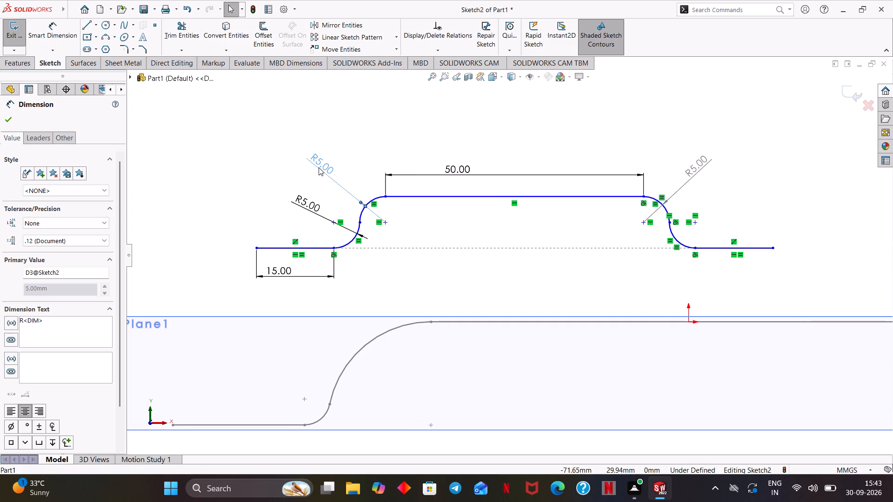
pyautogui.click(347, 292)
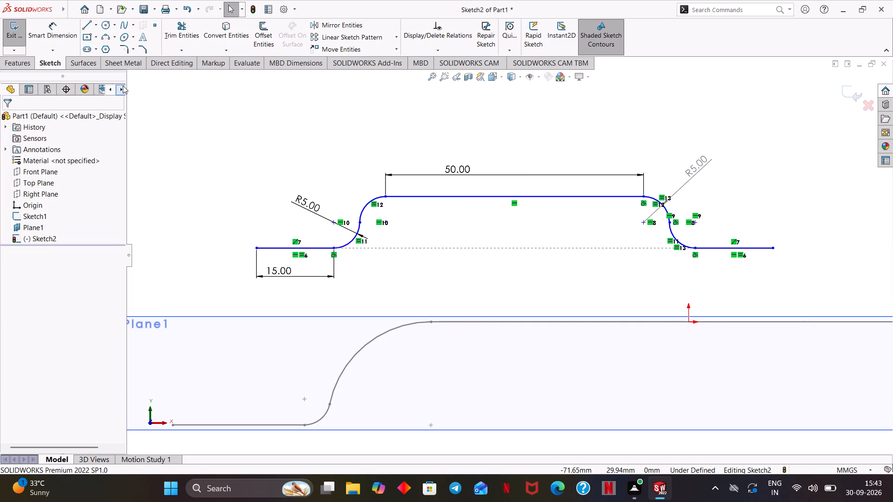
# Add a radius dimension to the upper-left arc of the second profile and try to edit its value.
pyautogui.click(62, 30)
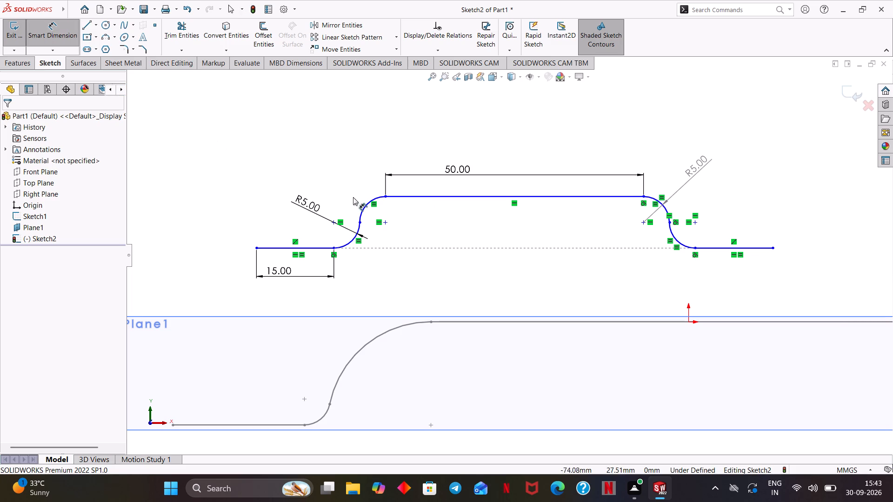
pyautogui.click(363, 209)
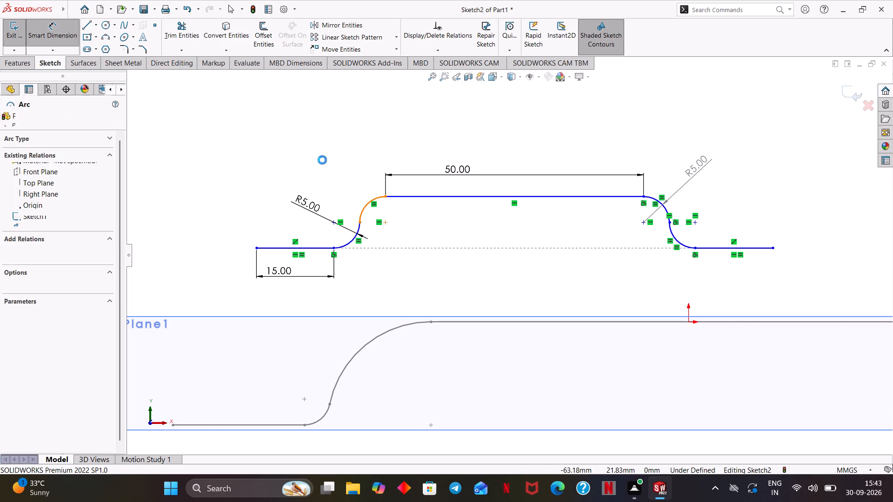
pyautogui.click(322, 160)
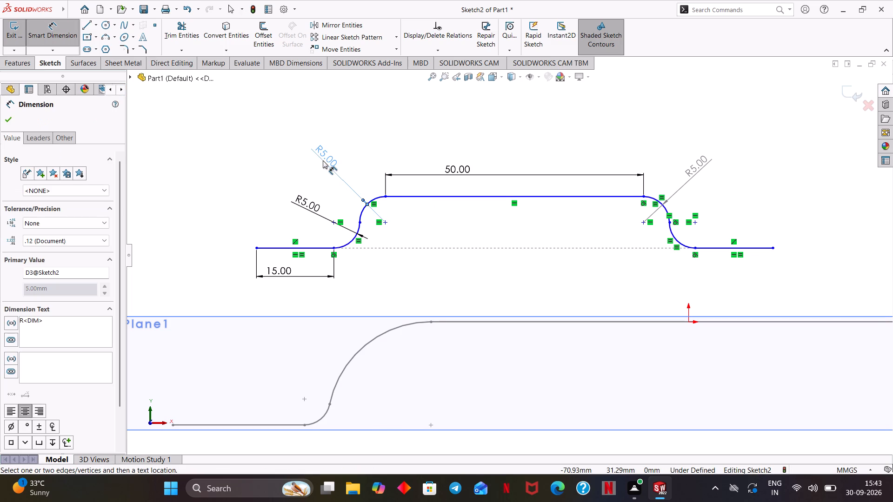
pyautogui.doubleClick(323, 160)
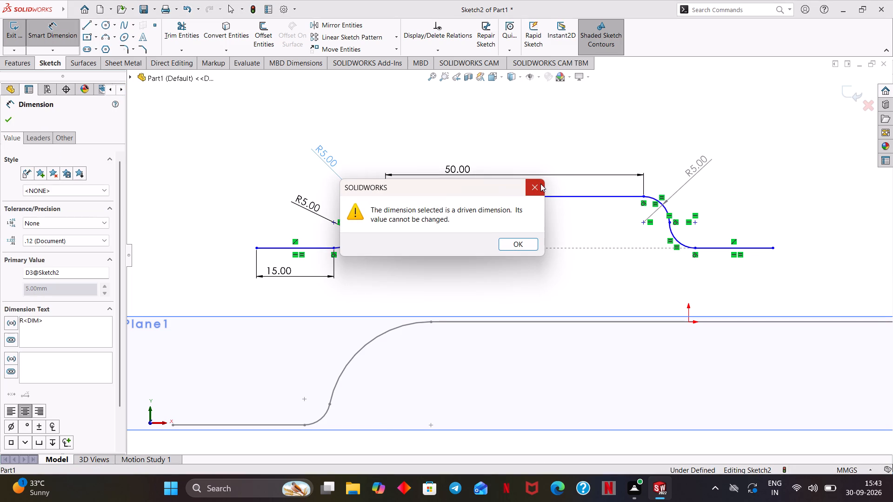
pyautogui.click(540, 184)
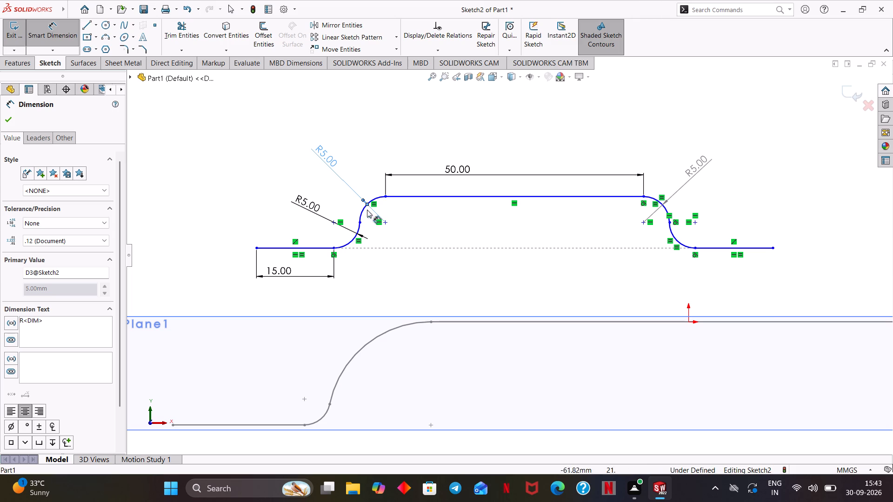
# Delete the Tangent relations at both ends of the upper-right arc of the second profile.
pyautogui.rightClick(642, 202)
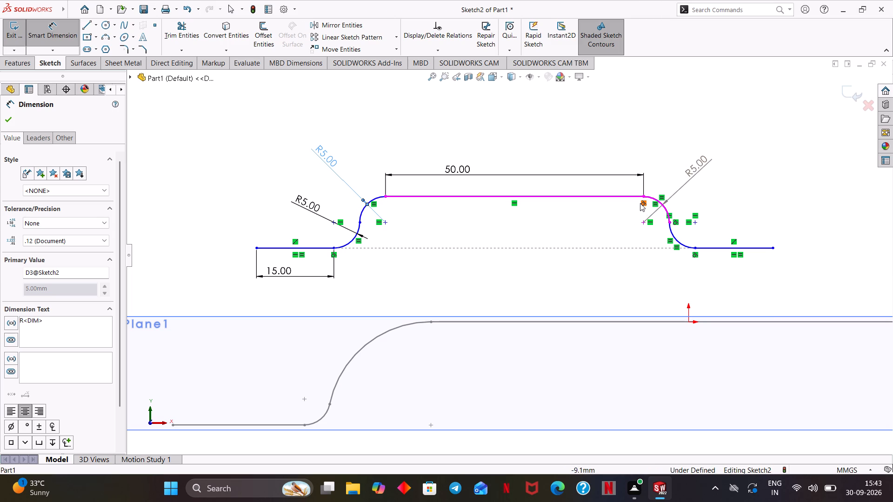
pyautogui.press('Escape')
pyautogui.rightClick(640, 204)
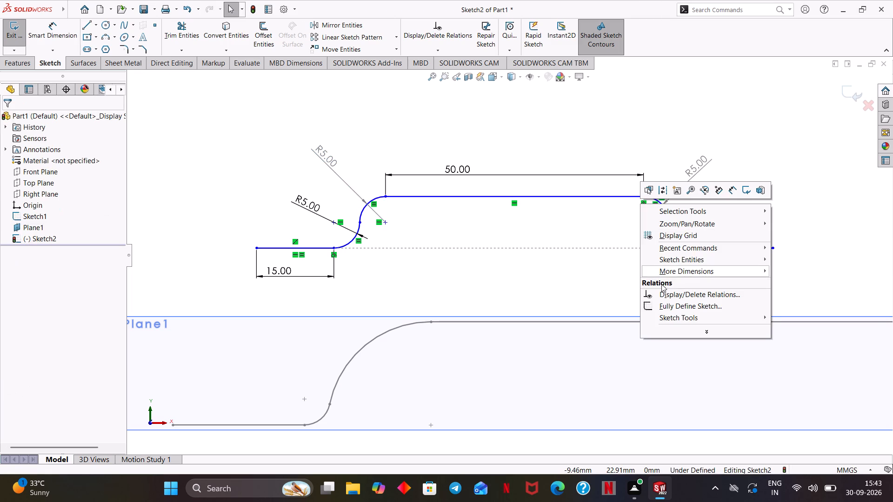
pyautogui.rightClick(610, 222)
pyautogui.click(600, 215)
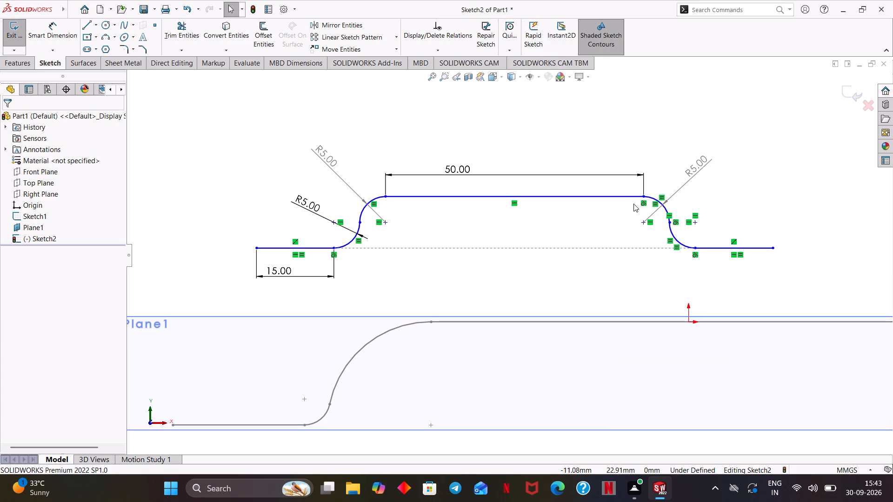
pyautogui.rightClick(643, 204)
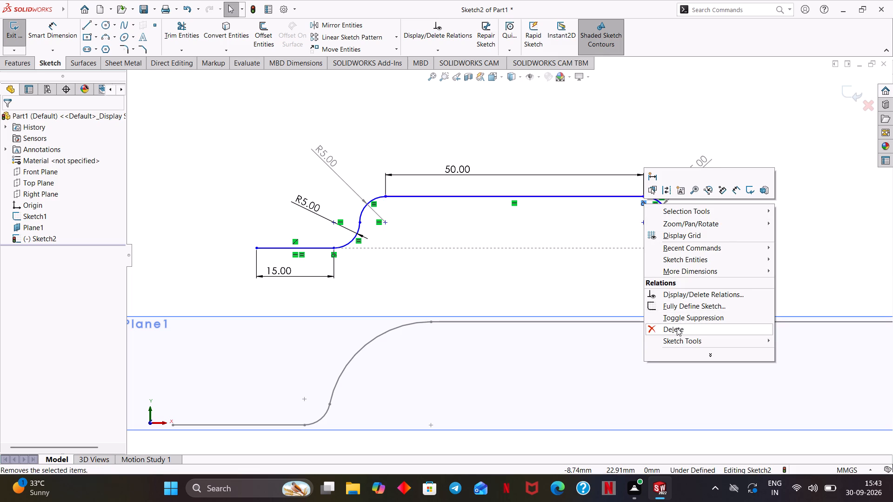
pyautogui.click(676, 328)
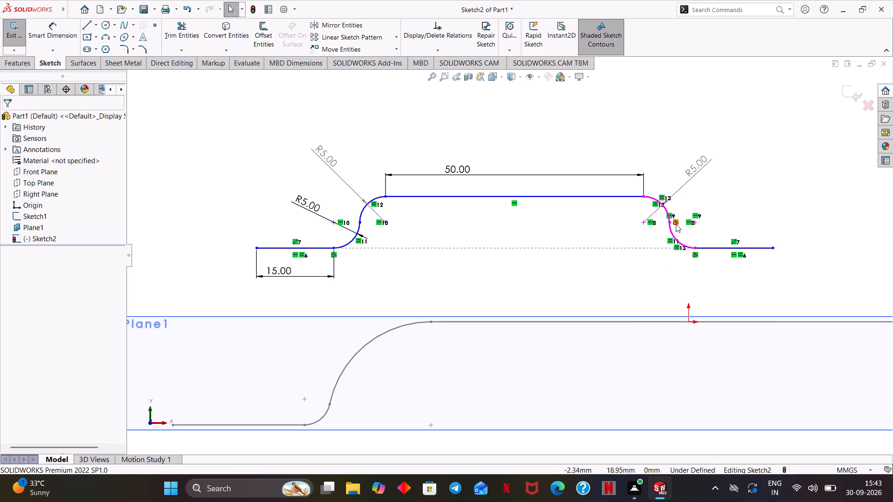
pyautogui.rightClick(676, 224)
pyautogui.click(712, 351)
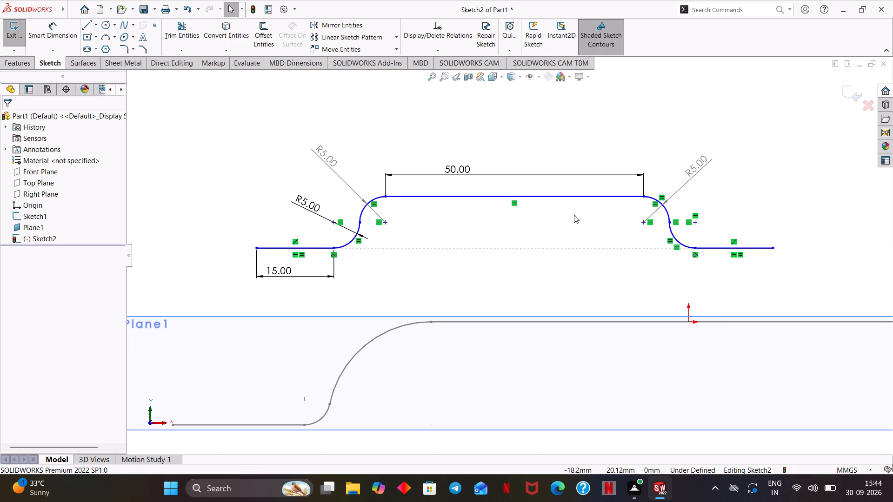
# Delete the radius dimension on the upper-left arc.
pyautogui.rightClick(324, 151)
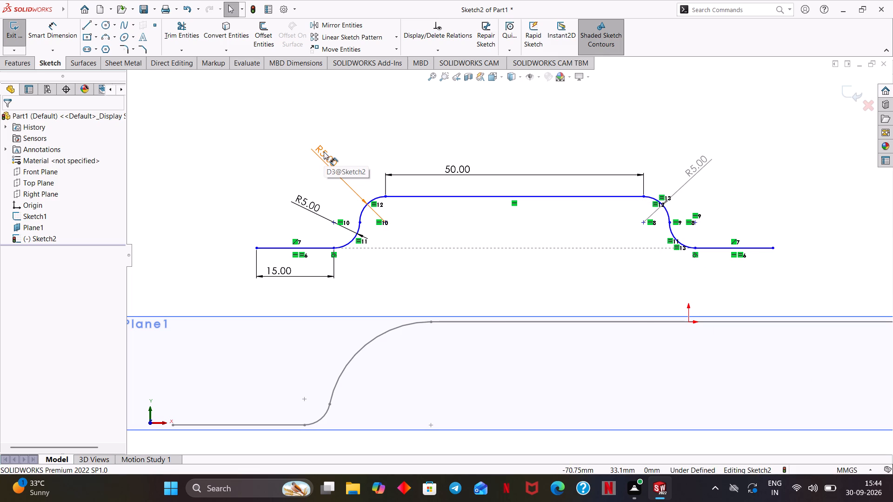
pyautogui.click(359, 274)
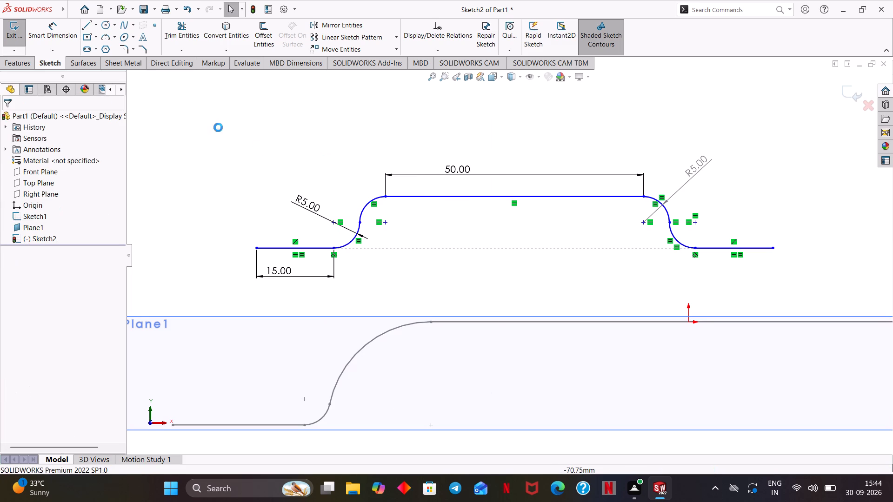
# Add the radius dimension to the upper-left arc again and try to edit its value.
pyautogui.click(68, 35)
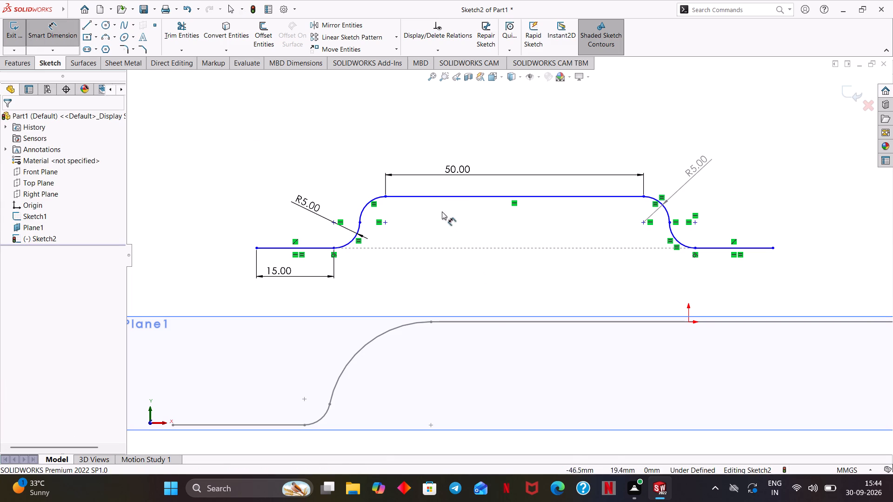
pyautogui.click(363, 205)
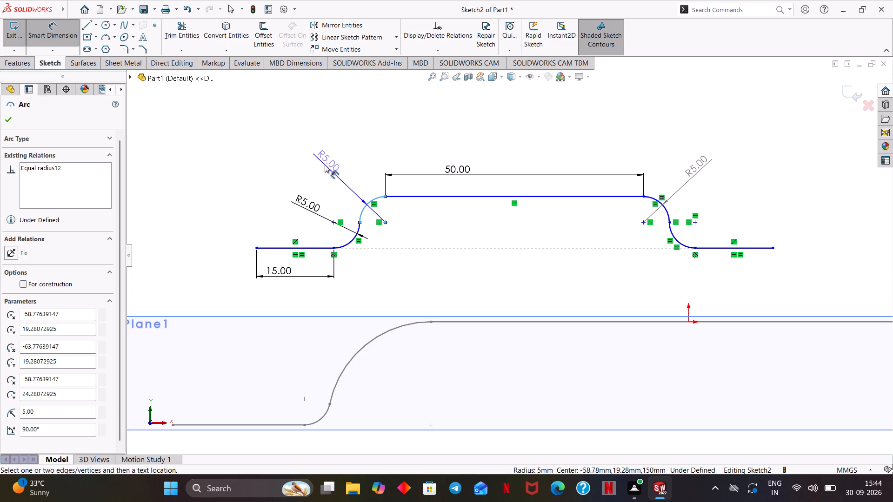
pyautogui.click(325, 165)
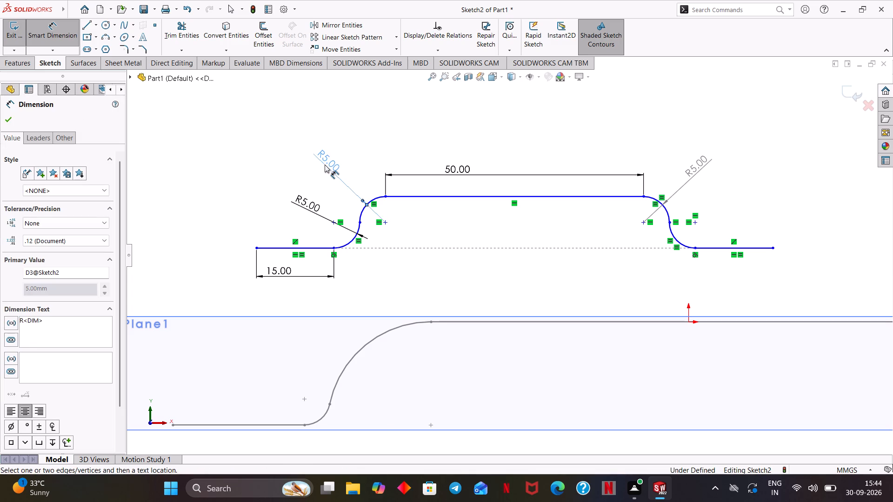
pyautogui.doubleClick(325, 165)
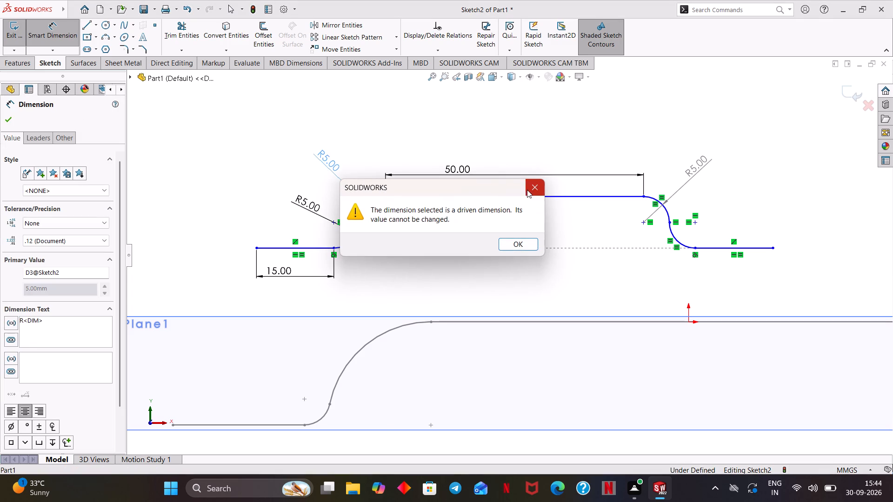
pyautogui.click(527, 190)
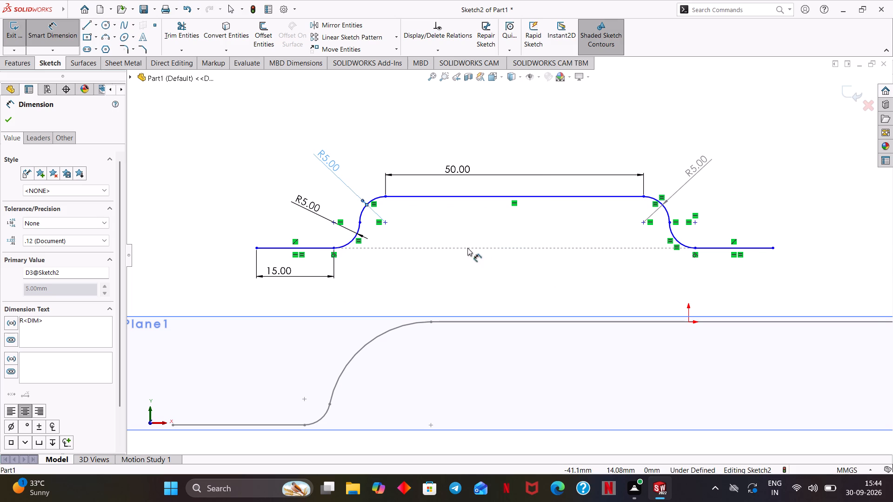
# Delete the relation linking the centre points of the profile's two left-hand arcs.
pyautogui.scroll(-1, 408, 247)
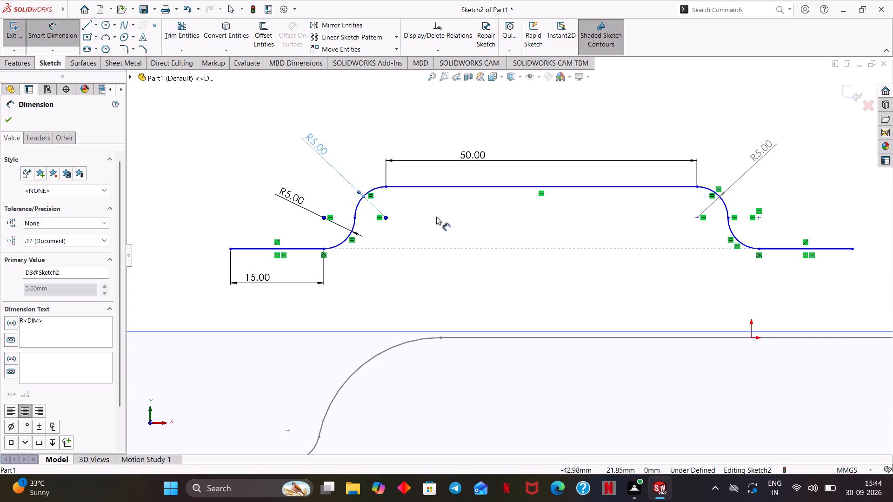
pyautogui.rightClick(381, 219)
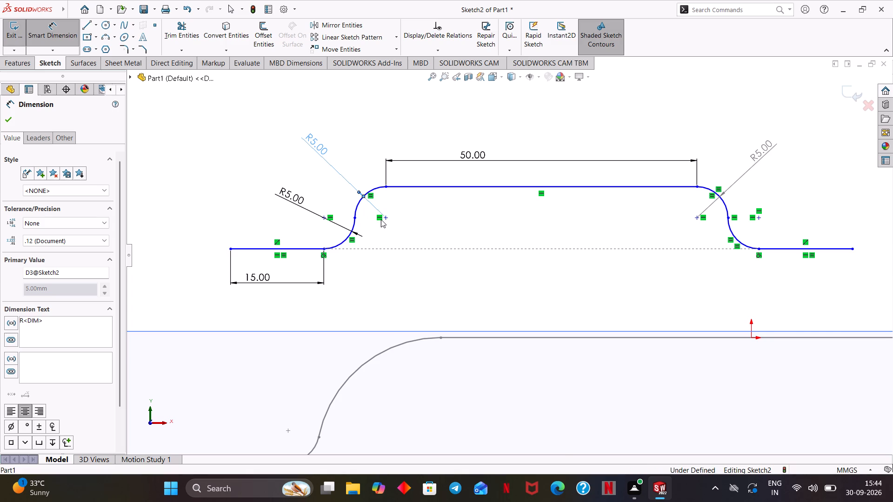
pyautogui.rightClick(379, 217)
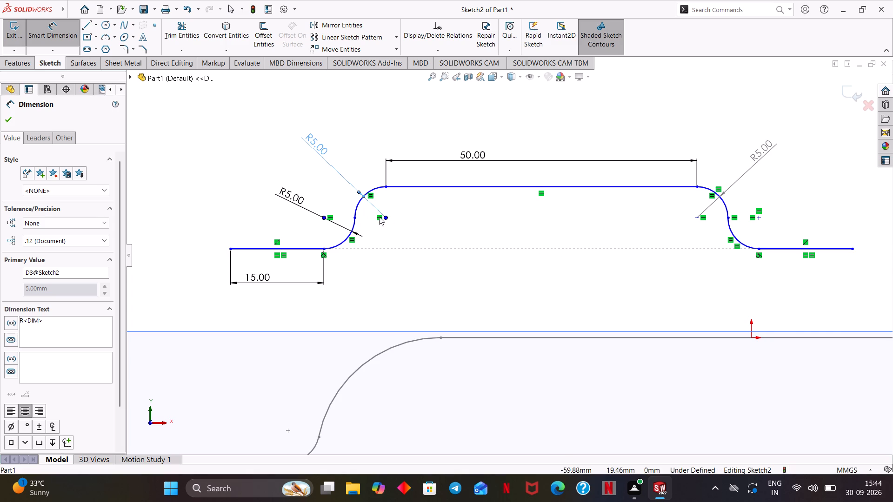
pyautogui.rightClick(379, 217)
pyautogui.rightClick(379, 217)
pyautogui.press('Escape')
pyautogui.rightClick(379, 217)
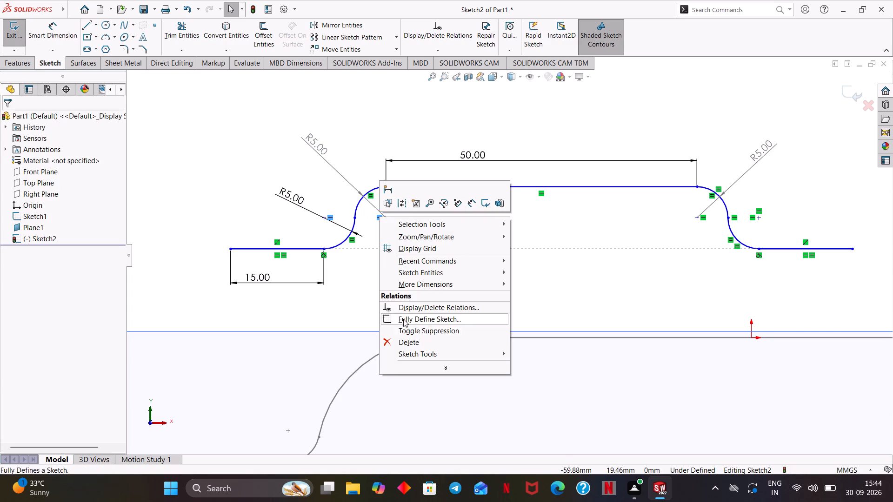
pyautogui.click(402, 343)
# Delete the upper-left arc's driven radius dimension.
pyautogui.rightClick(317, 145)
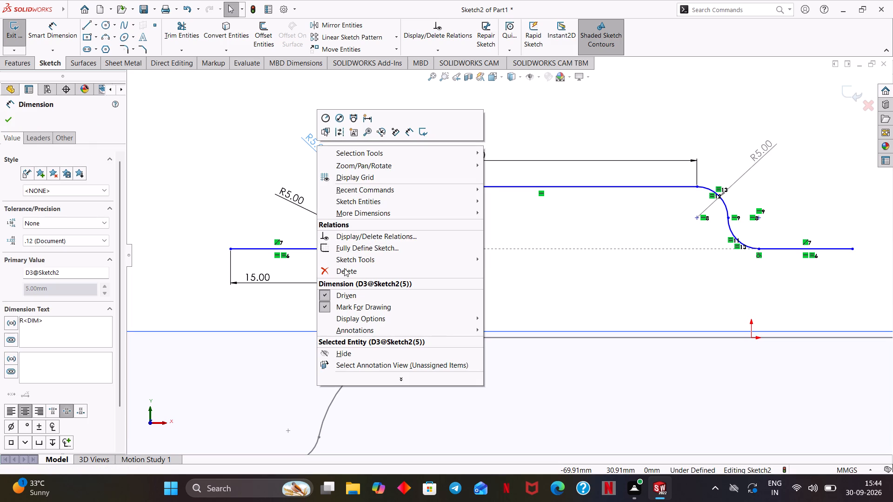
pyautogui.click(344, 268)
# Add a new radius dimension to the upper-left arc and try once more to edit its value.
pyautogui.click(64, 30)
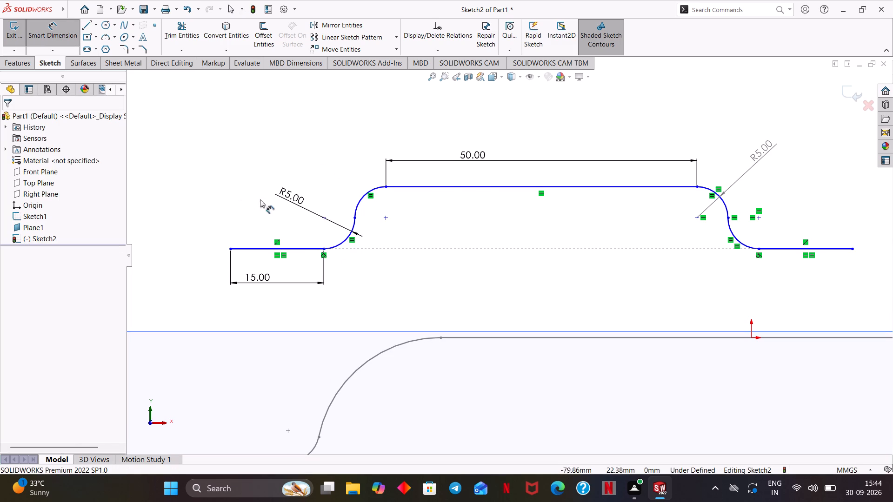
pyautogui.click(364, 198)
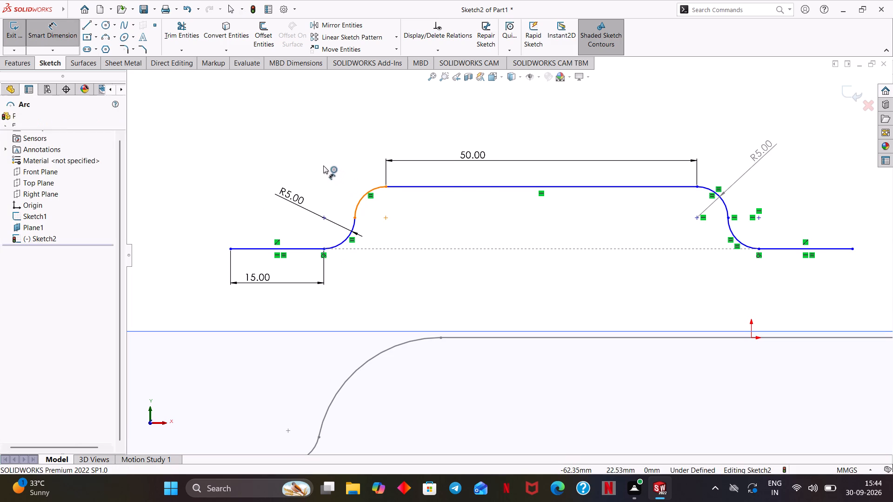
pyautogui.click(317, 165)
pyautogui.doubleClick(317, 164)
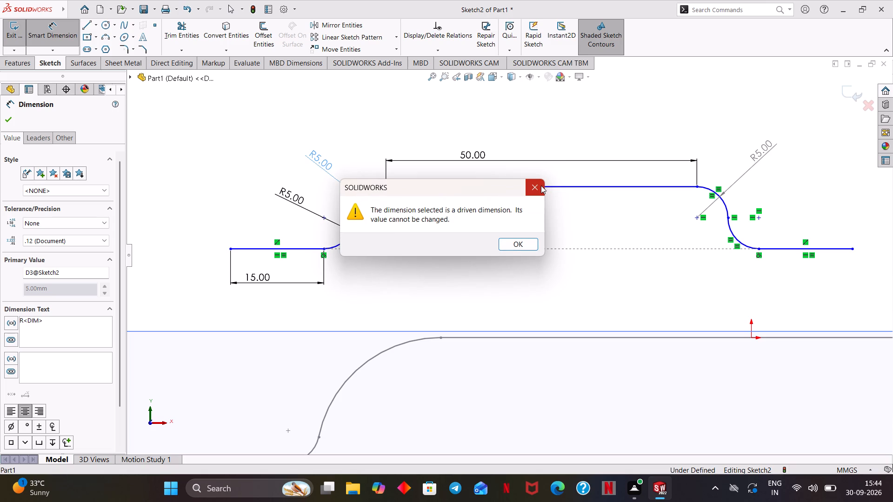
pyautogui.click(541, 185)
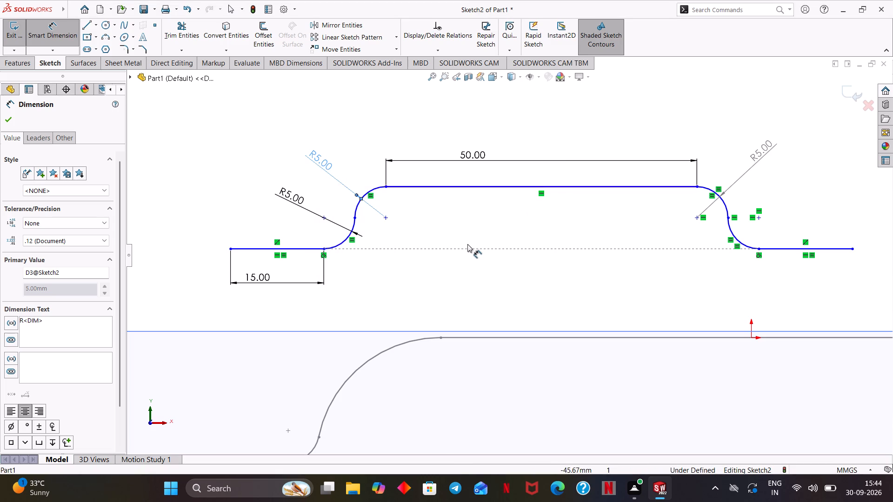
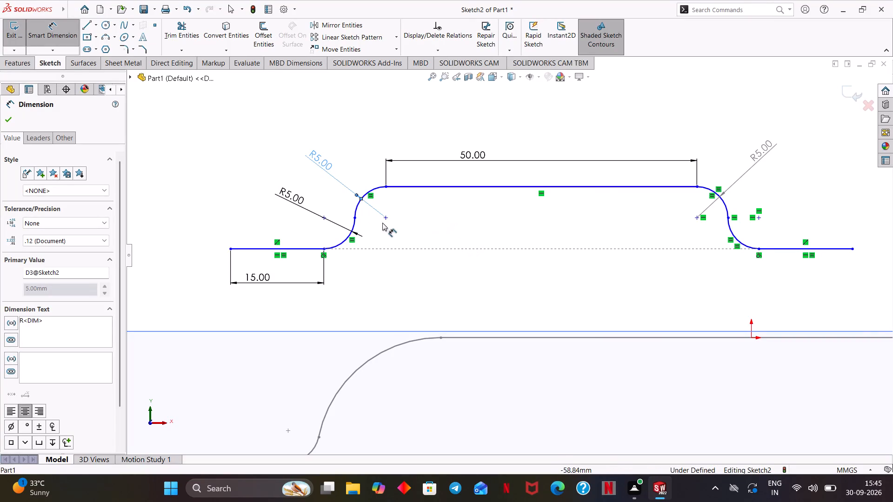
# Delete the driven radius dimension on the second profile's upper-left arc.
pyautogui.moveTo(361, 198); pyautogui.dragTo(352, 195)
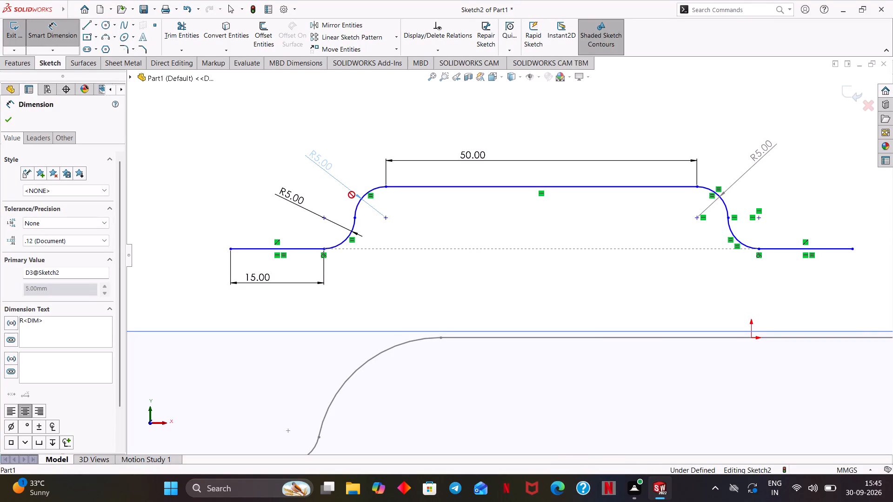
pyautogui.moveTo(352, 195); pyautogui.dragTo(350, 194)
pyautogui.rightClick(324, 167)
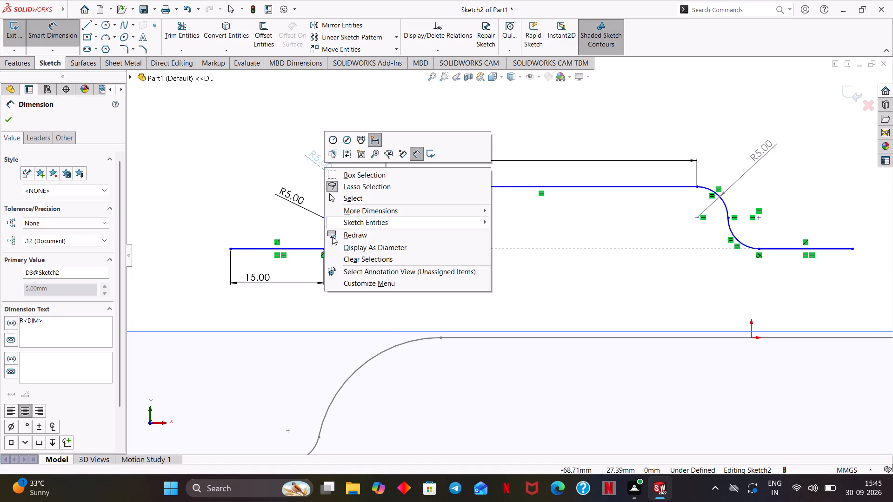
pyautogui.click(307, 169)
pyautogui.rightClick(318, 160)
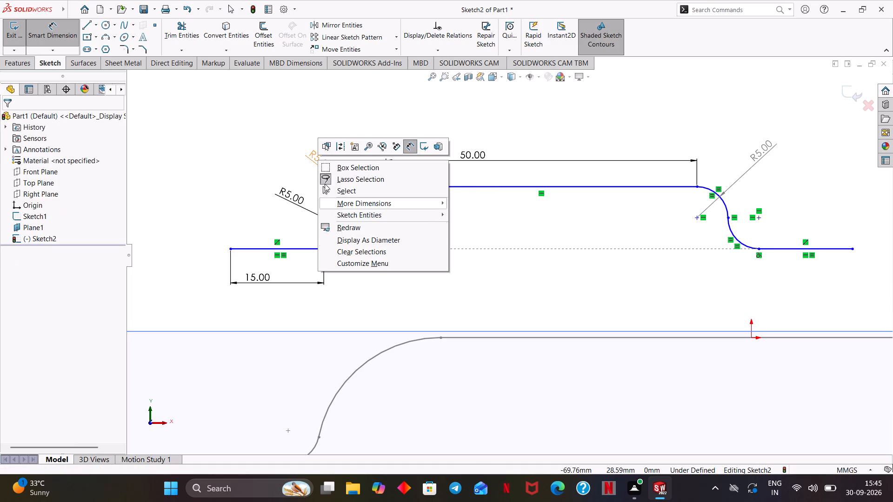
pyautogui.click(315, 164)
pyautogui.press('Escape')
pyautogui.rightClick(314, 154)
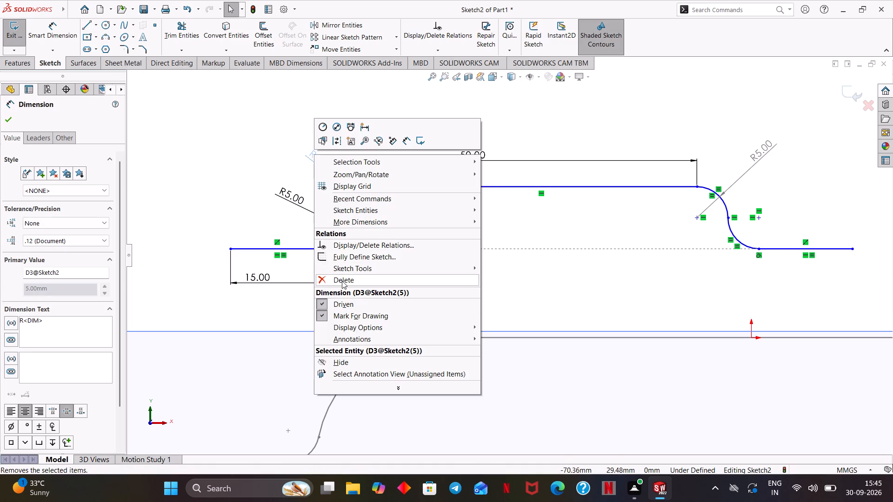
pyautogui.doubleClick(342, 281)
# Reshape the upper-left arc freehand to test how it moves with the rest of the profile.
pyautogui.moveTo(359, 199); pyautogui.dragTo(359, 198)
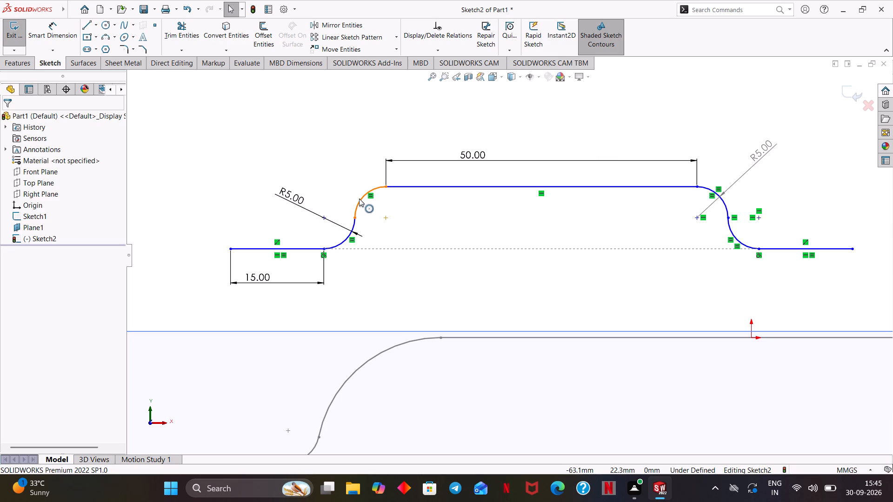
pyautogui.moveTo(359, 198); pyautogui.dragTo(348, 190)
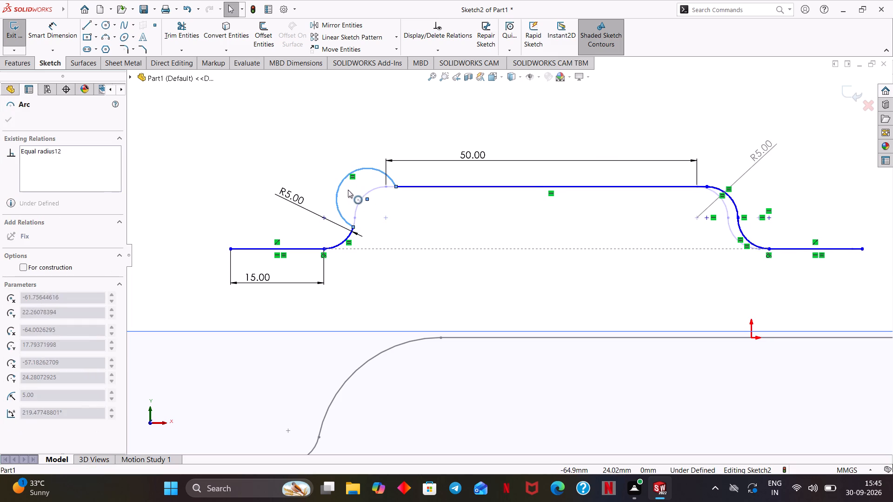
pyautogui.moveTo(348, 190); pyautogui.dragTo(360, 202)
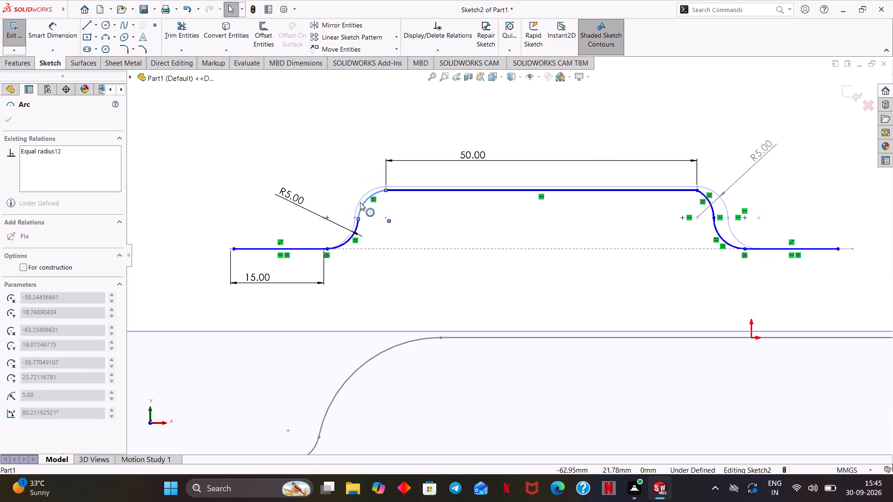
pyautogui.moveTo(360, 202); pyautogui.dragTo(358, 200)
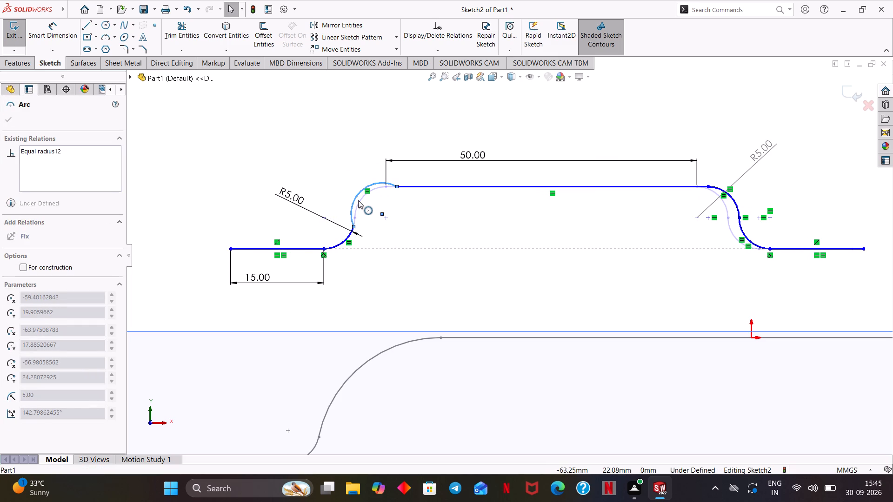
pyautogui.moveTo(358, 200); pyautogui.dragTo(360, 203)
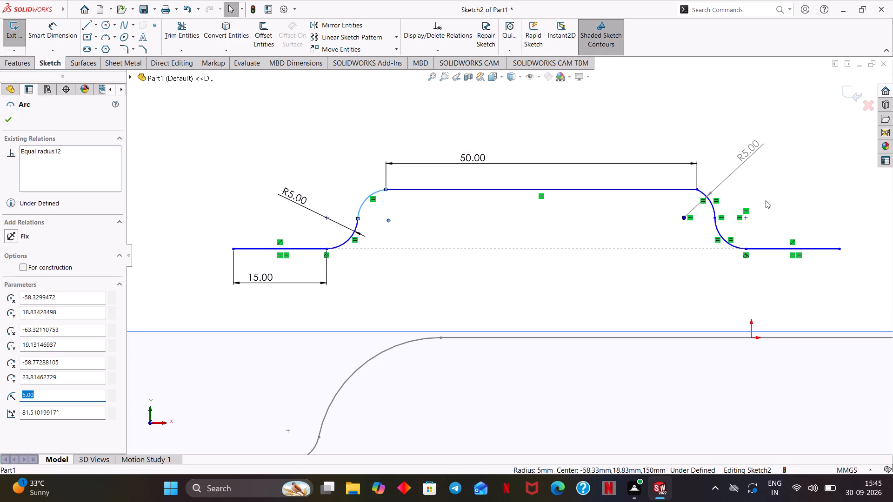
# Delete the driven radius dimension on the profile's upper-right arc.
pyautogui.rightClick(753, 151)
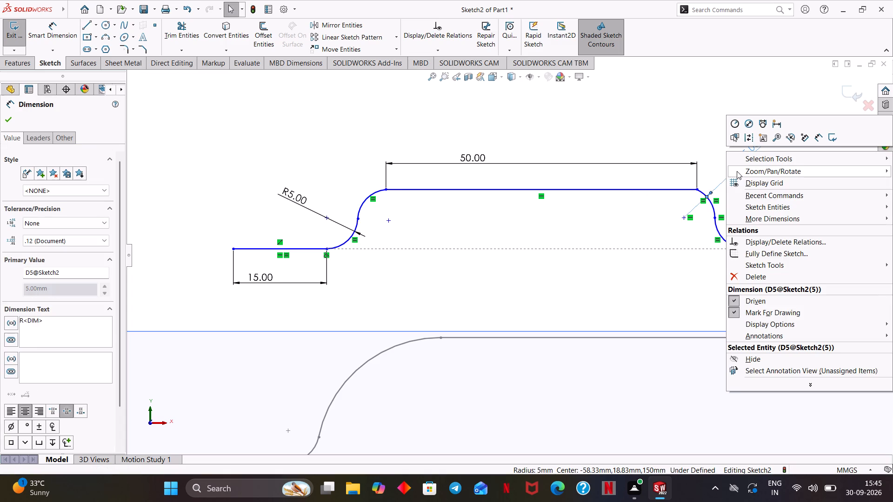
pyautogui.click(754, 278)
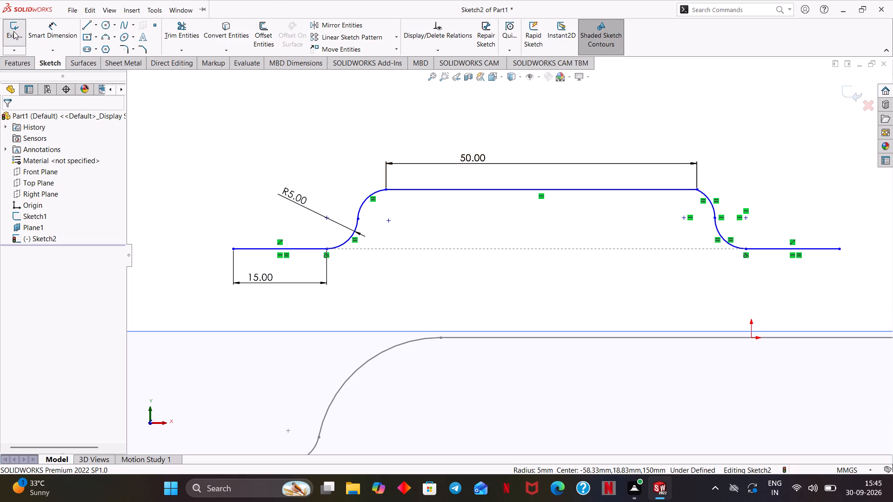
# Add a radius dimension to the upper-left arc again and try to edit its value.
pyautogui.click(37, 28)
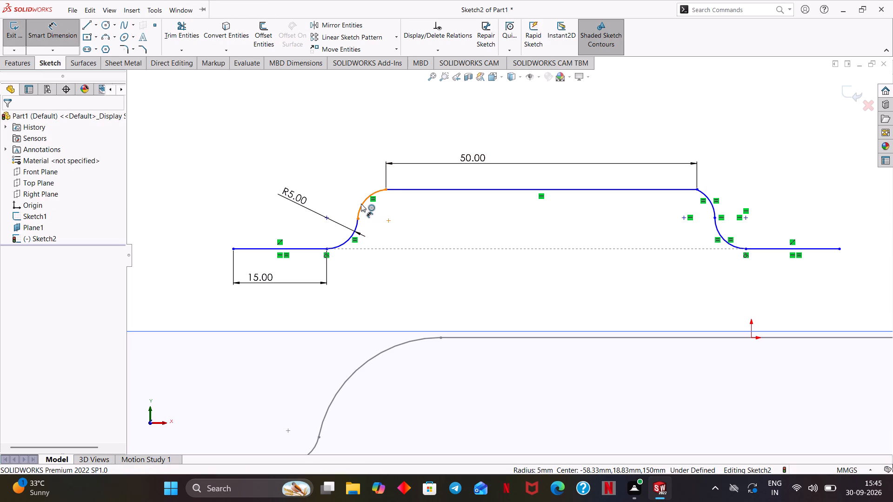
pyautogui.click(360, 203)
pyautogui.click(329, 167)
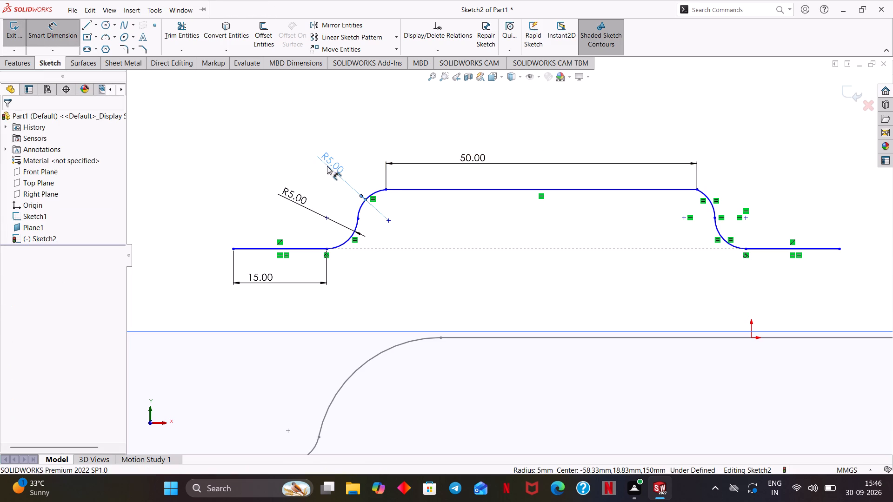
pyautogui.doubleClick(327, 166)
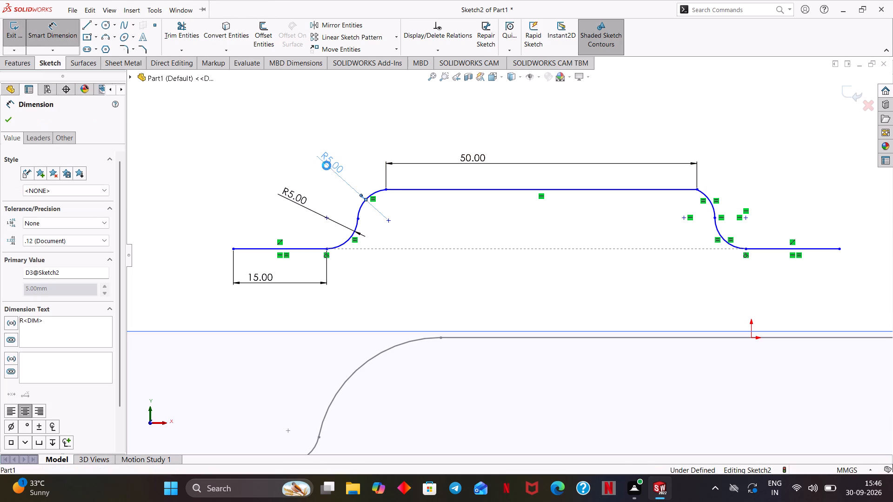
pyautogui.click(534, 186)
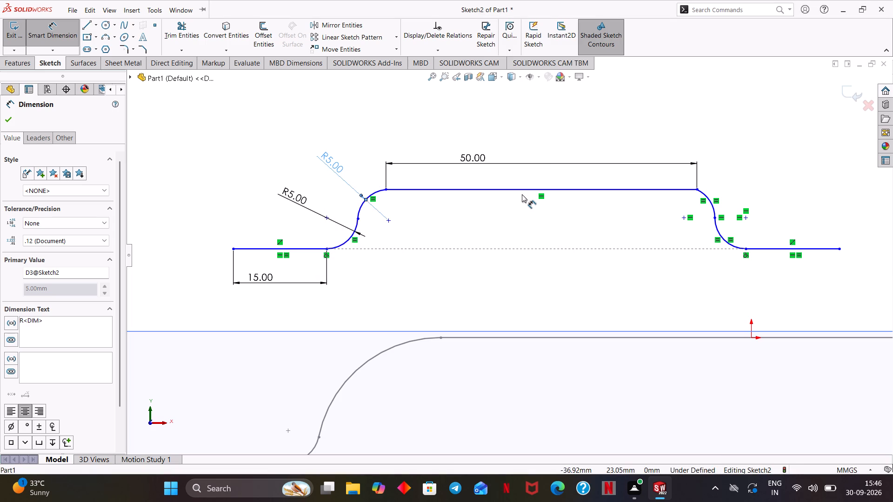
# Undo the recent arc reshaping, radius dimension changes and relation deletions, back to before the upper arcs' tangent relations were deleted.
pyautogui.hotkey('ctrl', 'z')
pyautogui.hotkey('ctrl', 'z')
pyautogui.hotkey('ctrl', 'z')
pyautogui.hotkey('ctrl', 'z')
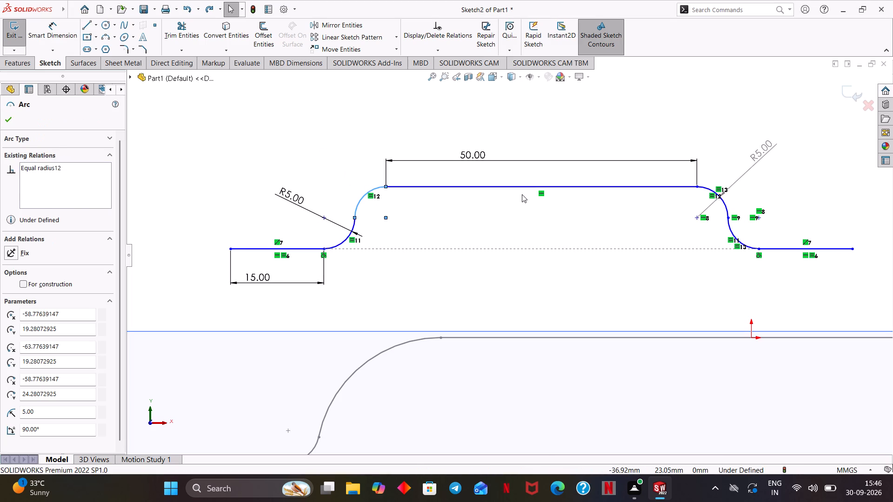
pyautogui.hotkey('ctrl', 'z')
pyautogui.hotkey('ctrl', 'z')
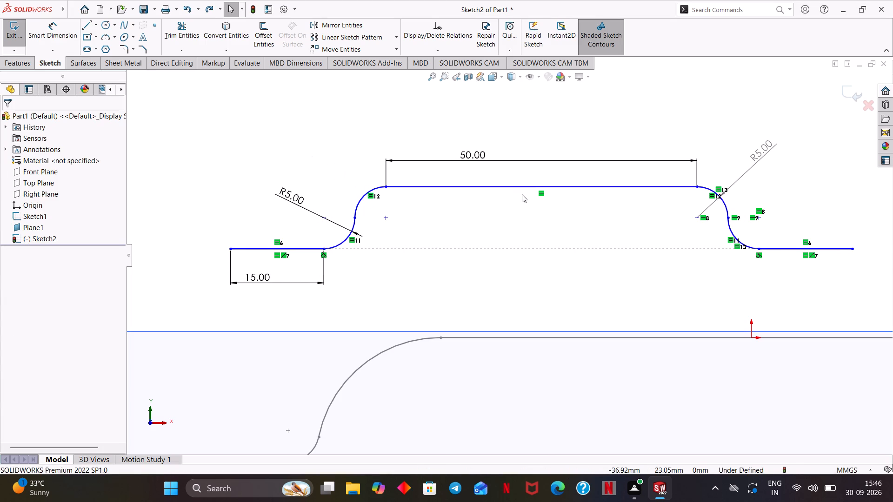
pyautogui.hotkey('ctrl', 'z')
pyautogui.hotkey('ctrl', 'z')
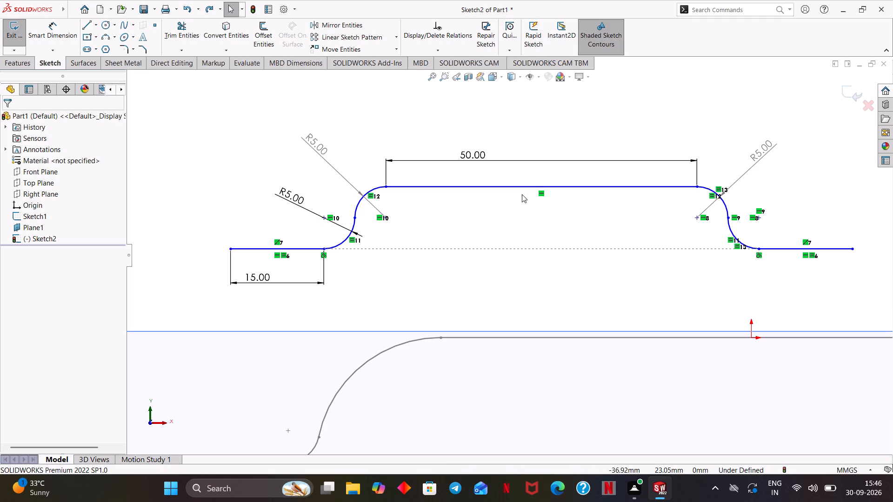
pyautogui.hotkey('ctrl', 'z')
pyautogui.hotkey('ctrl', 'z')
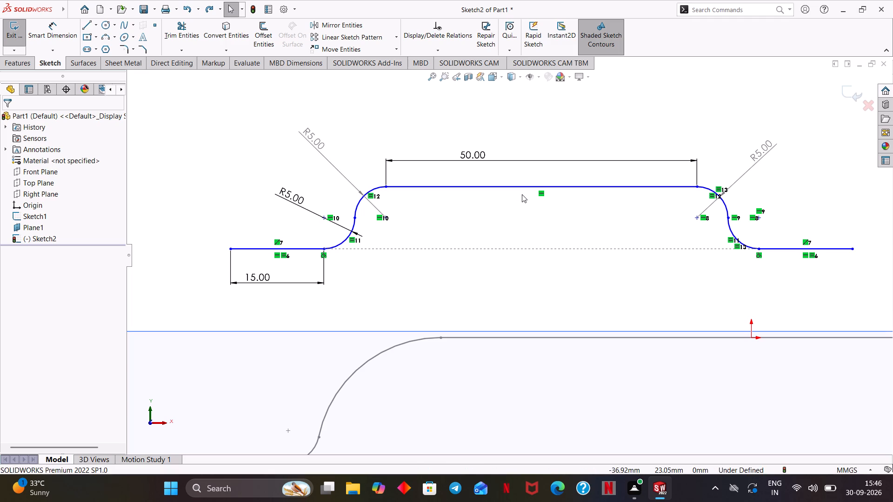
pyautogui.hotkey('ctrl', 'z')
pyautogui.hotkey('ctrl', 'z')
pyautogui.hotkey('ctrl', 'z')
pyautogui.hotkey('ctrl', 'z')
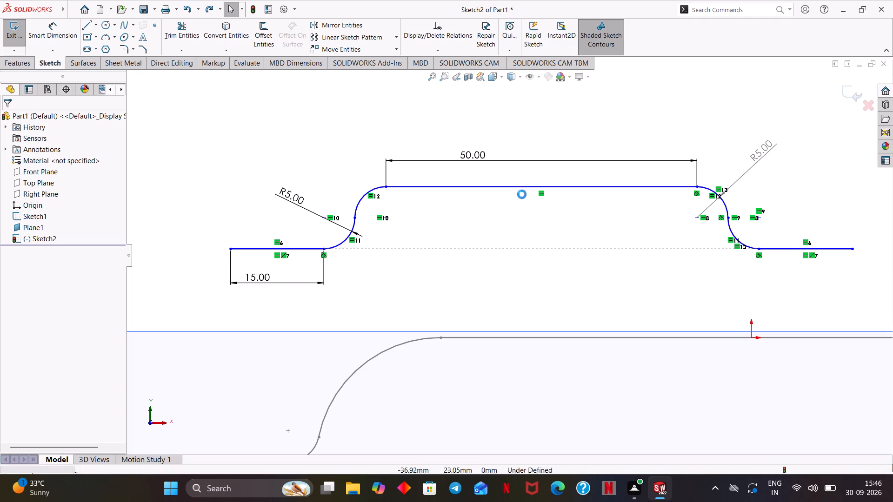
pyautogui.hotkey('ctrl', 'z')
pyautogui.hotkey('ctrl', 'z')
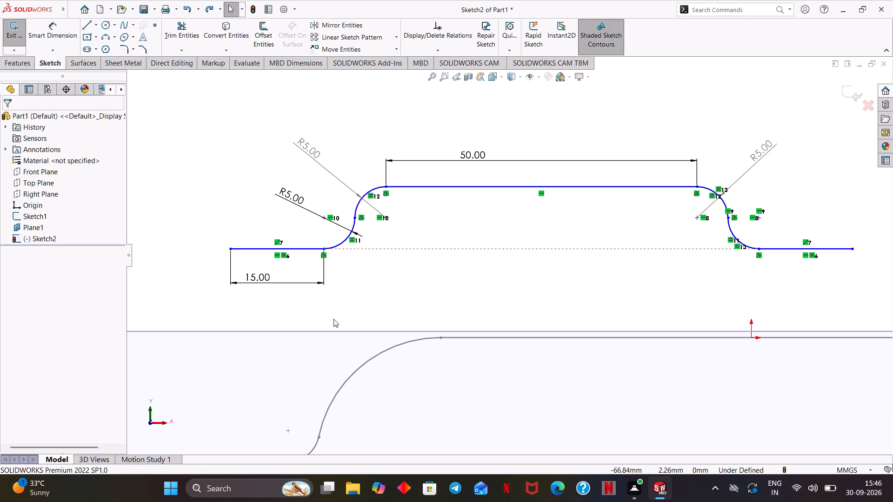
# Draw a construction centerline about 41.6 mm long from the midpoint of the second profile's 50 mm top line to the origin.
pyautogui.click(97, 27)
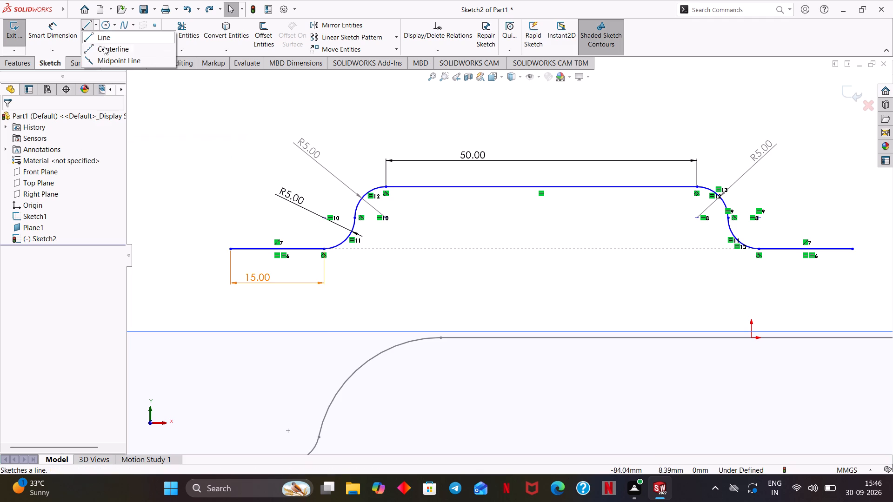
pyautogui.click(106, 49)
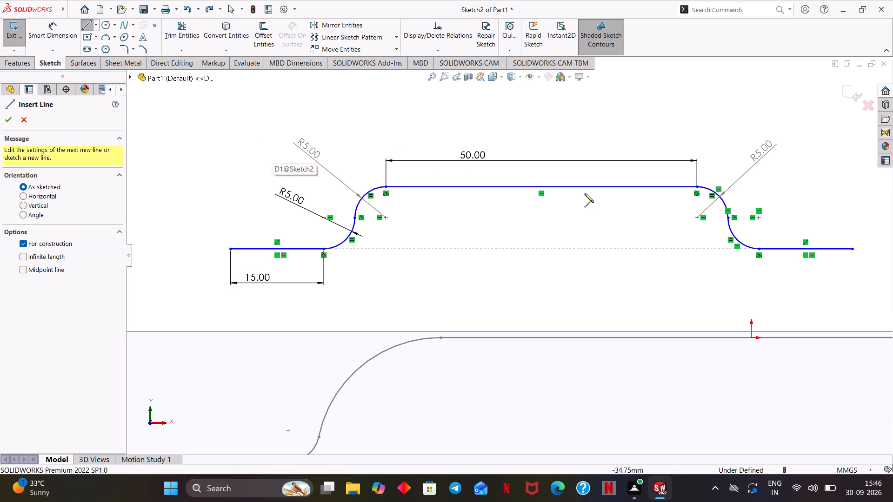
pyautogui.click(541, 187)
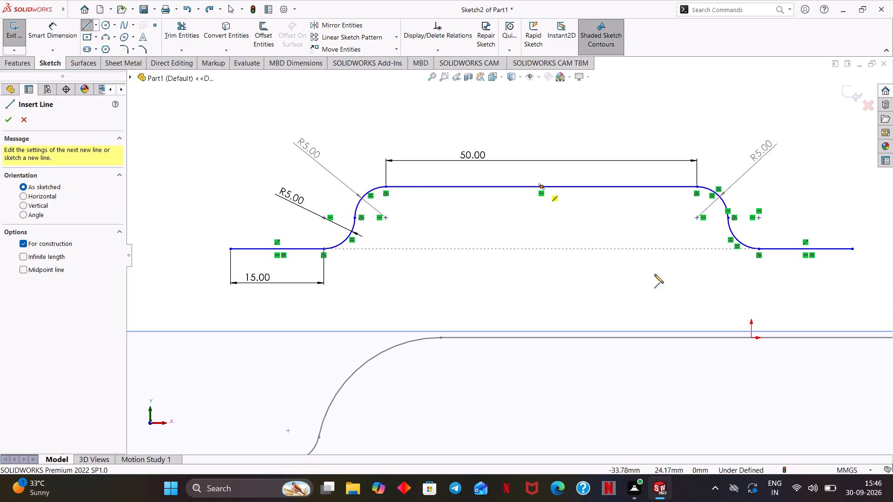
pyautogui.click(752, 338)
pyautogui.rightClick(678, 277)
pyautogui.click(693, 281)
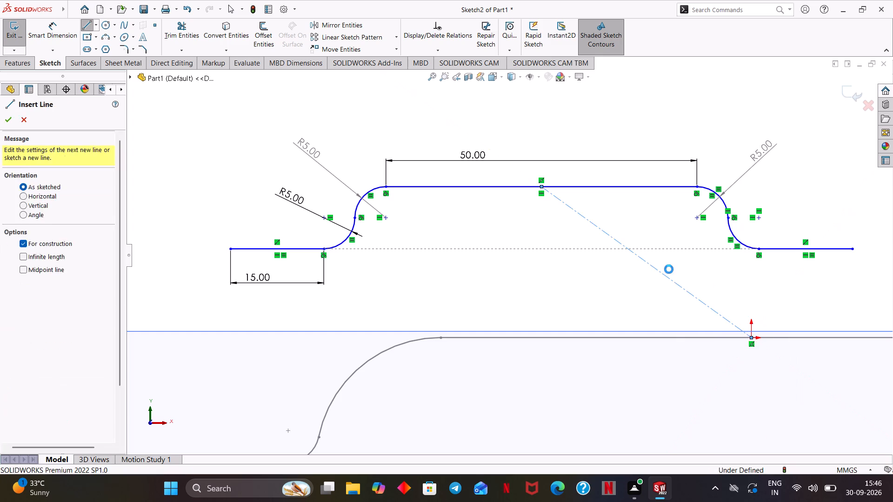
# Apply a vertical relation to the new centerline.
pyautogui.click(653, 266)
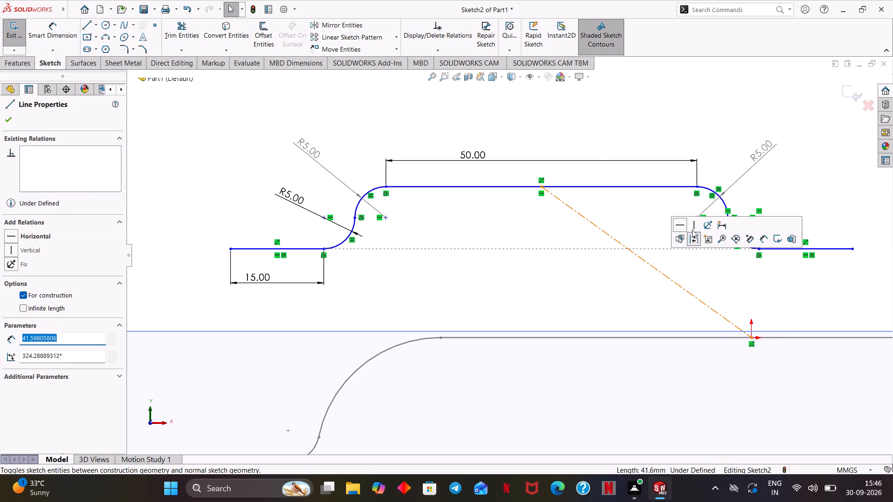
pyautogui.click(692, 228)
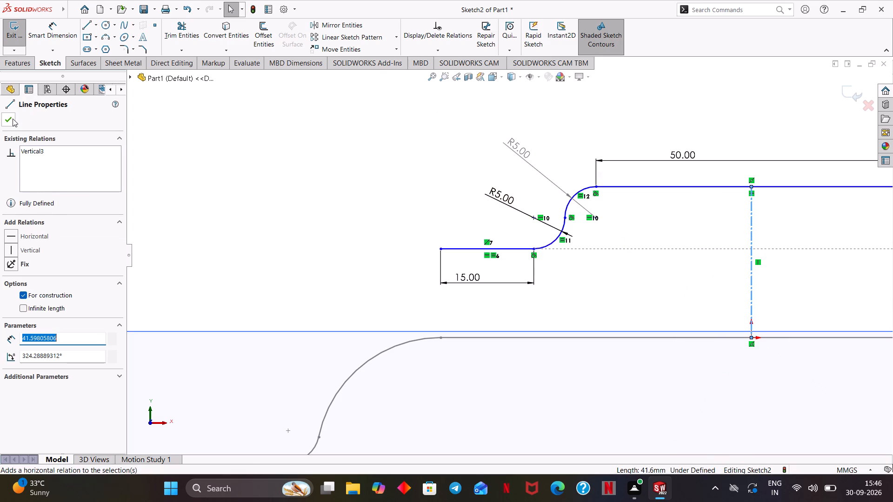
pyautogui.click(12, 119)
# Move the second profile down along the centerline so its flanges sit just above the first profile's top line.
pyautogui.scroll(3, 376, 205)
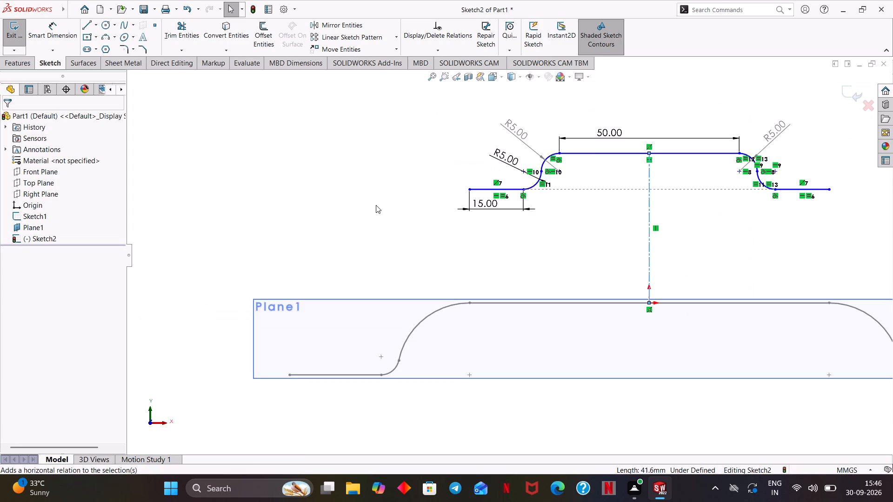
pyautogui.scroll(1, 415, 213)
pyautogui.keyDown('ctrl'); pyautogui.moveTo(415, 205); pyautogui.dragTo(392, 213, button='middle'); pyautogui.keyUp('ctrl')
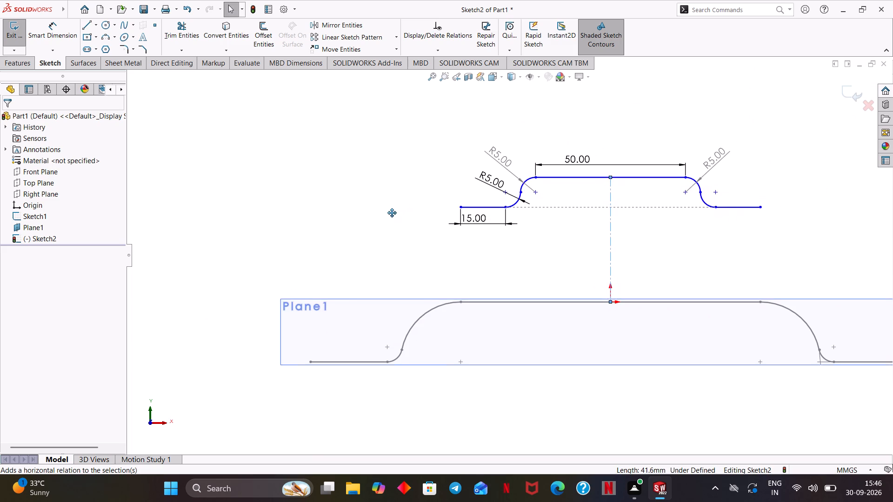
pyautogui.keyDown('ctrl'); pyautogui.moveTo(392, 213); pyautogui.dragTo(335, 207, button='middle'); pyautogui.keyUp('ctrl')
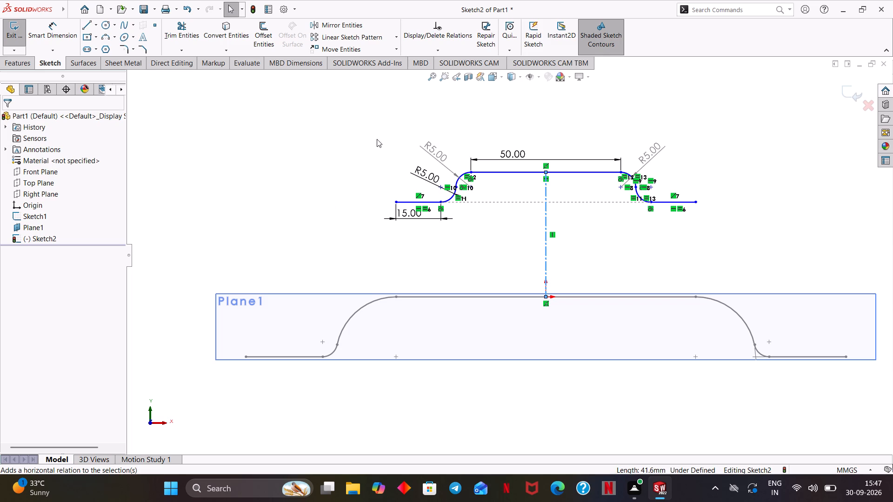
pyautogui.moveTo(515, 171); pyautogui.dragTo(507, 248)
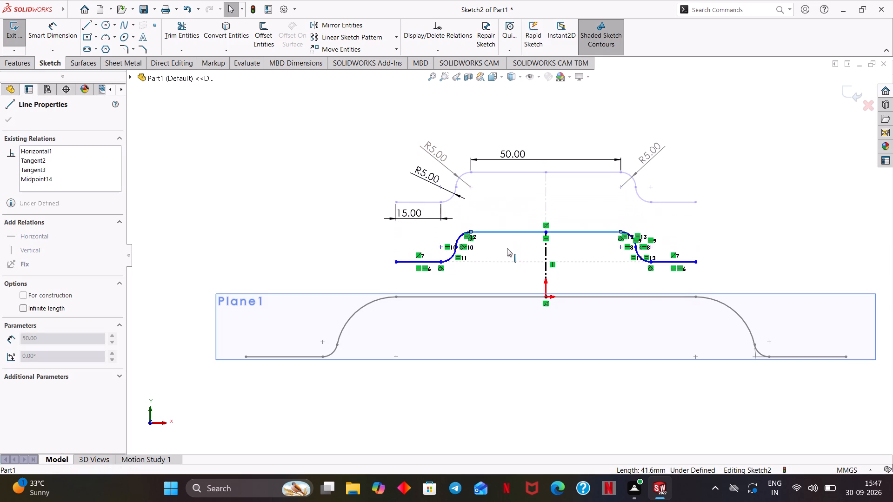
pyautogui.moveTo(507, 248); pyautogui.dragTo(512, 316)
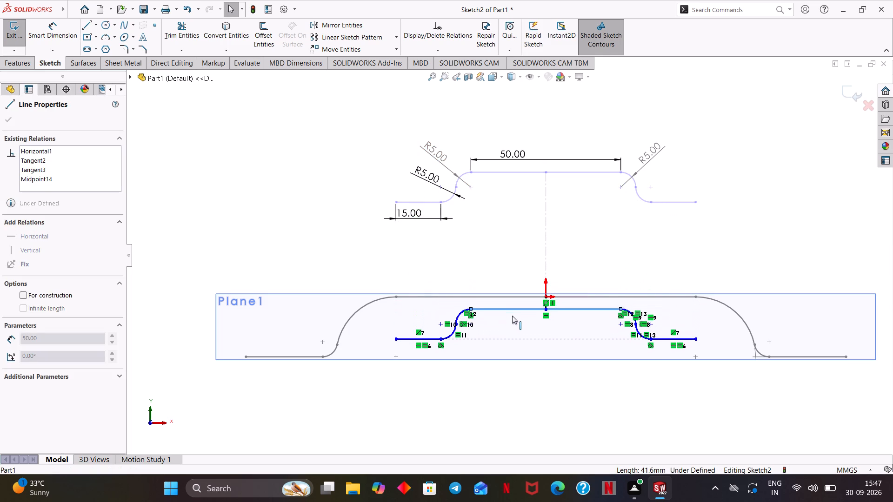
pyautogui.moveTo(512, 316); pyautogui.dragTo(514, 252)
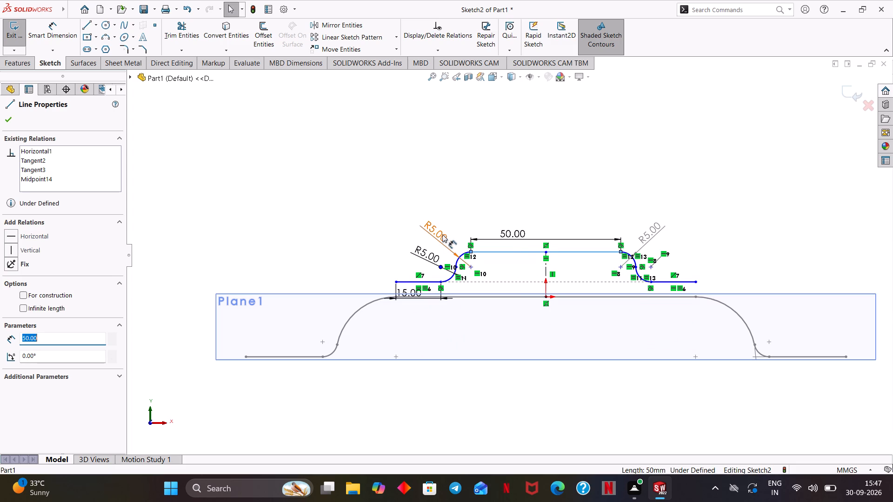
# Dimension the vertical construction centerline between the origin and the second profile's top line to 10 mm.
pyautogui.click(47, 38)
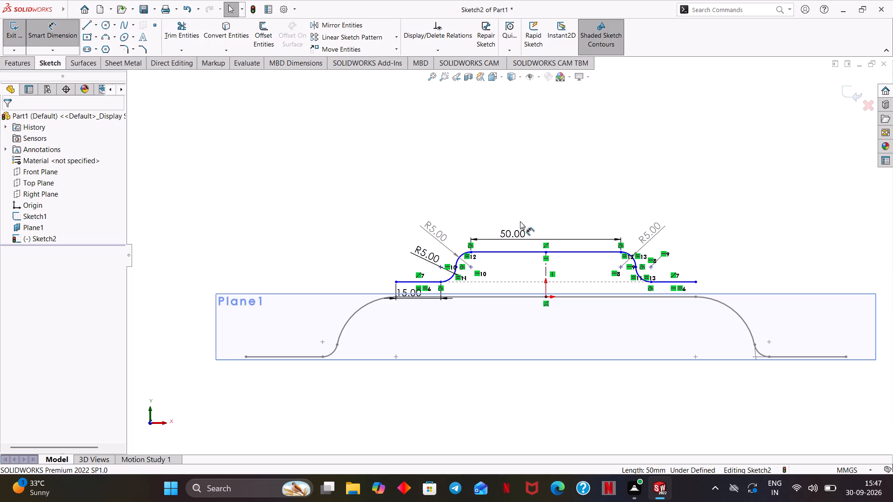
pyautogui.click(546, 266)
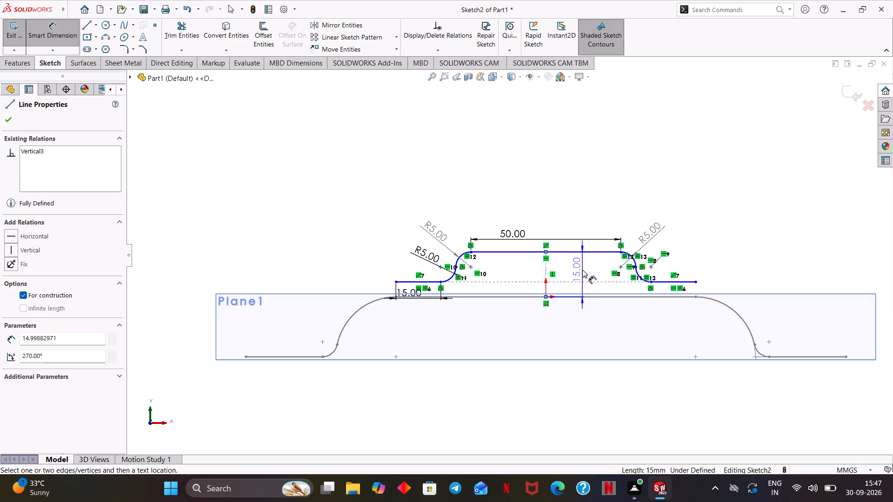
pyautogui.click(582, 270)
pyautogui.write('10')
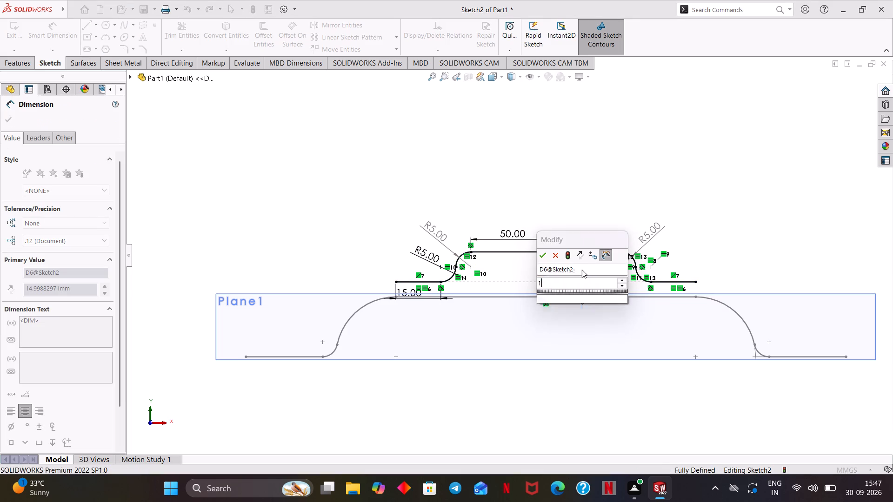
pyautogui.press('Return')
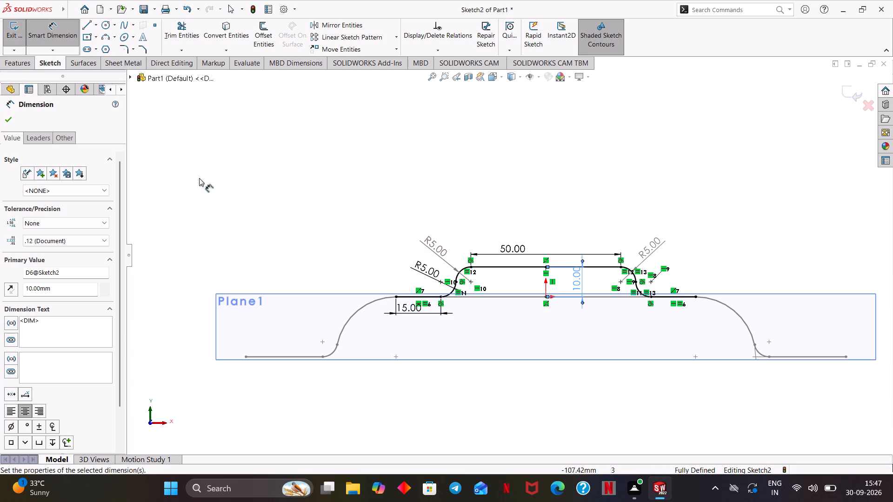
pyautogui.click(7, 116)
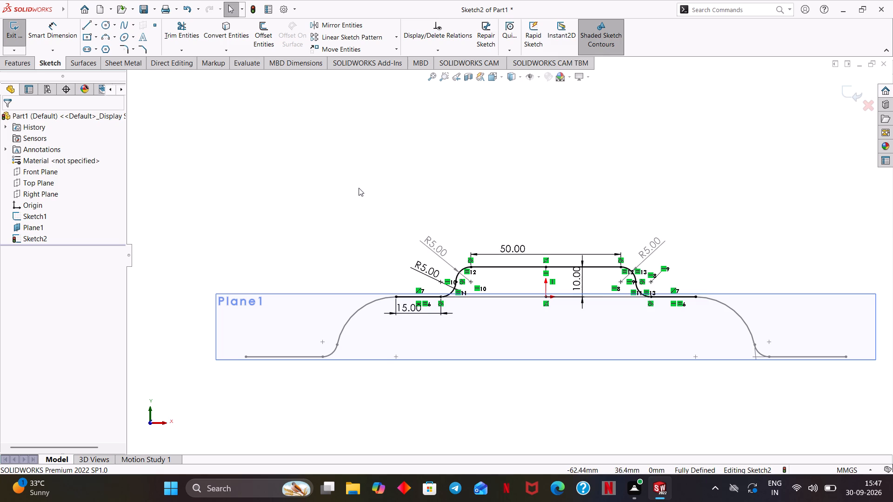
# Exit the second profile's sketch.
pyautogui.click(359, 188)
pyautogui.click(846, 92)
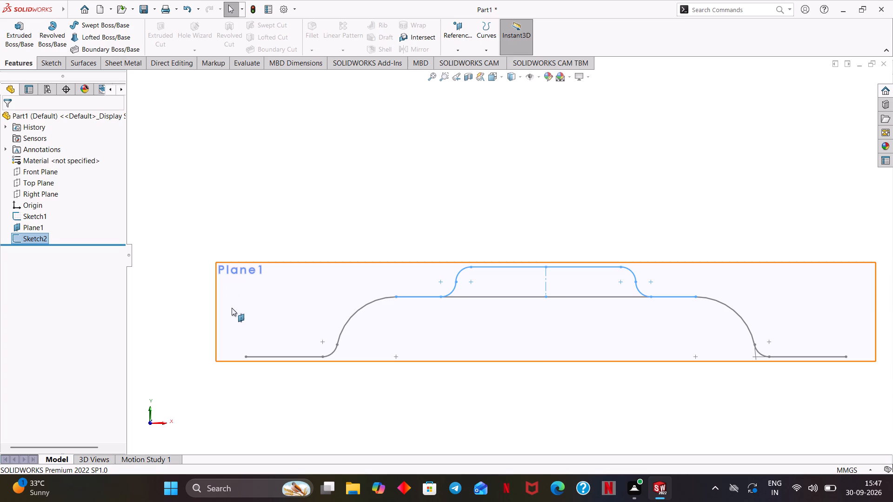
# Hide Plane1.
pyautogui.rightClick(243, 284)
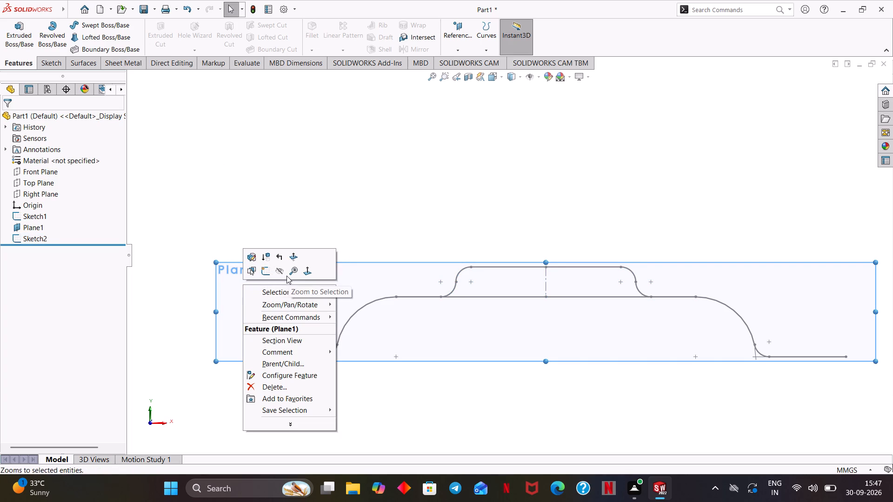
pyautogui.click(286, 274)
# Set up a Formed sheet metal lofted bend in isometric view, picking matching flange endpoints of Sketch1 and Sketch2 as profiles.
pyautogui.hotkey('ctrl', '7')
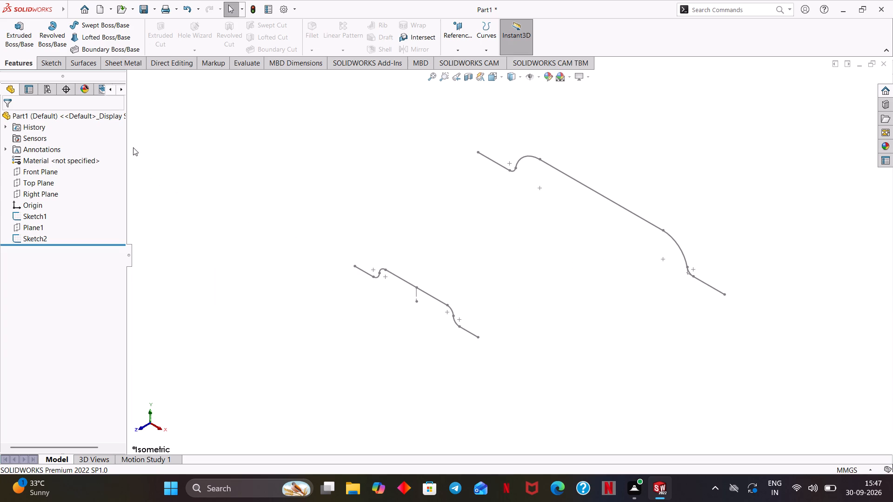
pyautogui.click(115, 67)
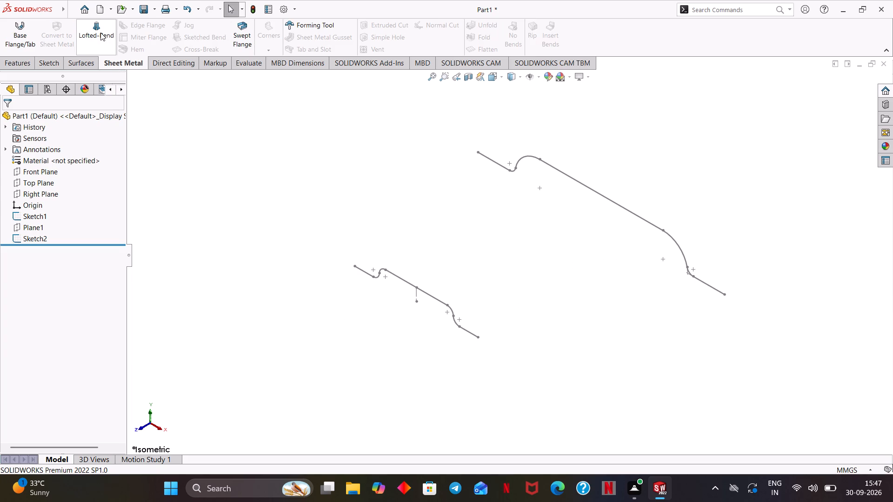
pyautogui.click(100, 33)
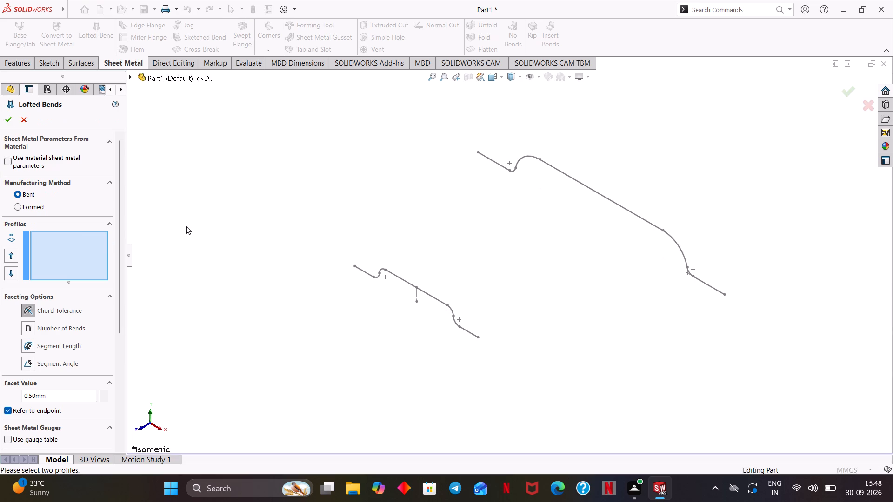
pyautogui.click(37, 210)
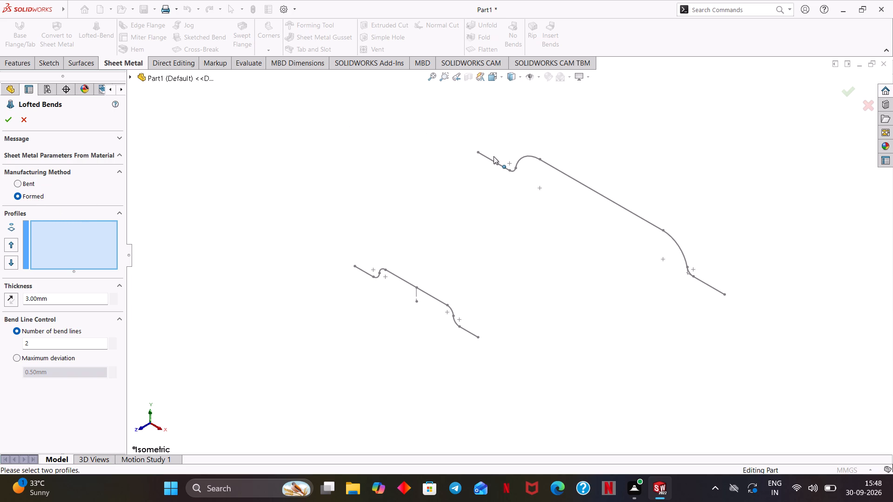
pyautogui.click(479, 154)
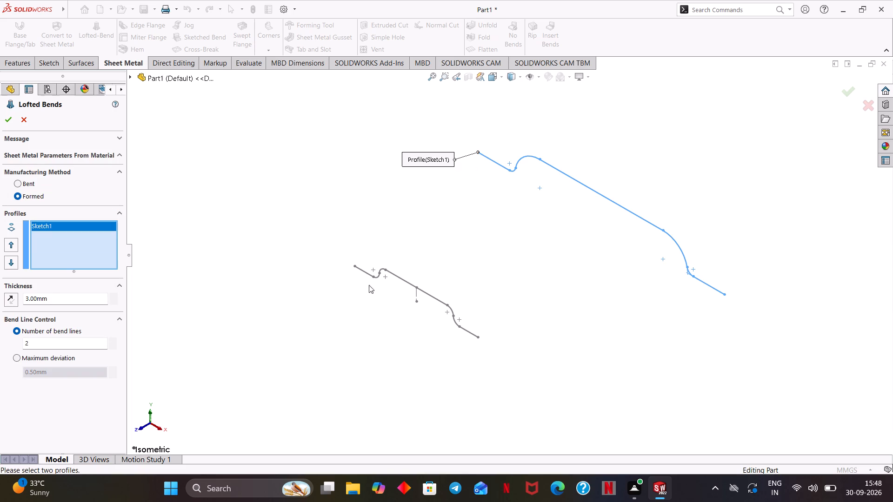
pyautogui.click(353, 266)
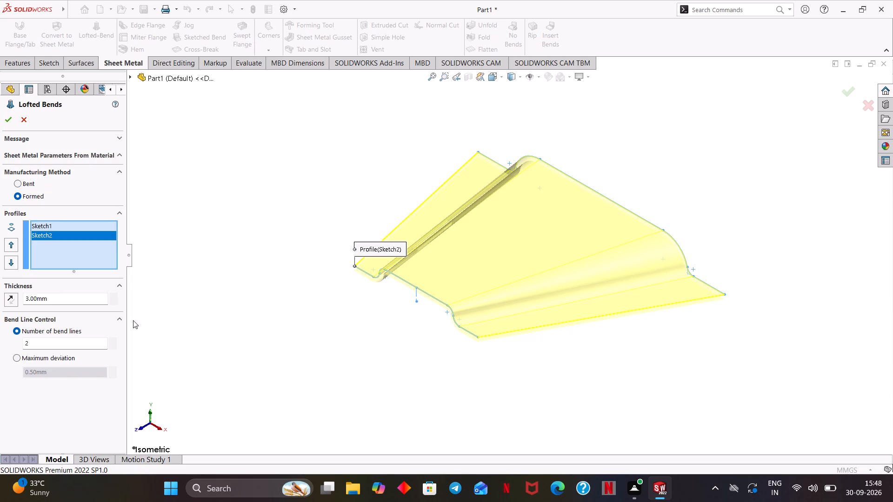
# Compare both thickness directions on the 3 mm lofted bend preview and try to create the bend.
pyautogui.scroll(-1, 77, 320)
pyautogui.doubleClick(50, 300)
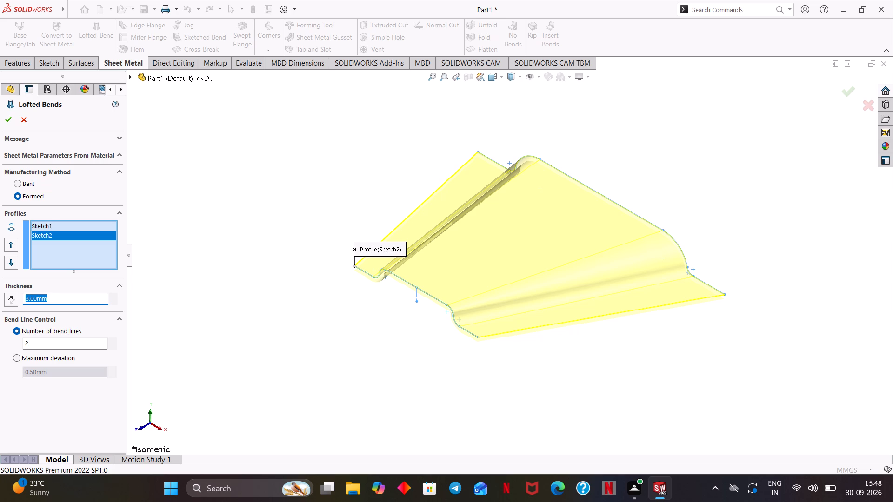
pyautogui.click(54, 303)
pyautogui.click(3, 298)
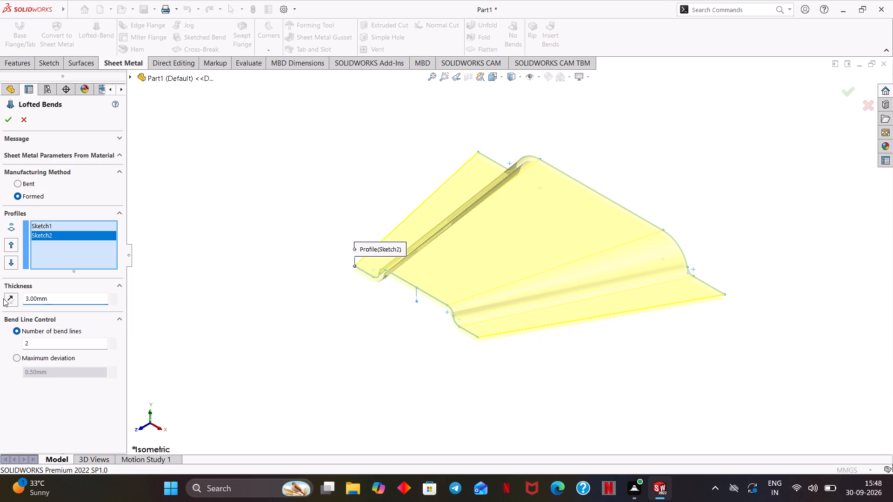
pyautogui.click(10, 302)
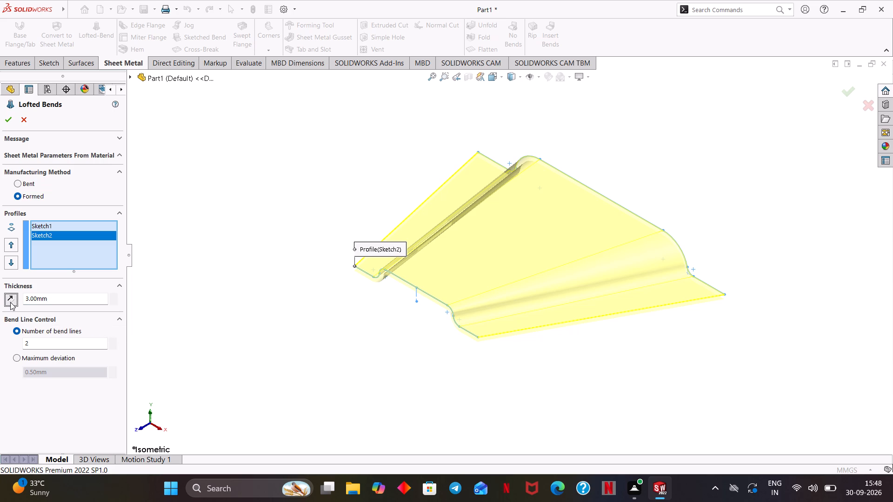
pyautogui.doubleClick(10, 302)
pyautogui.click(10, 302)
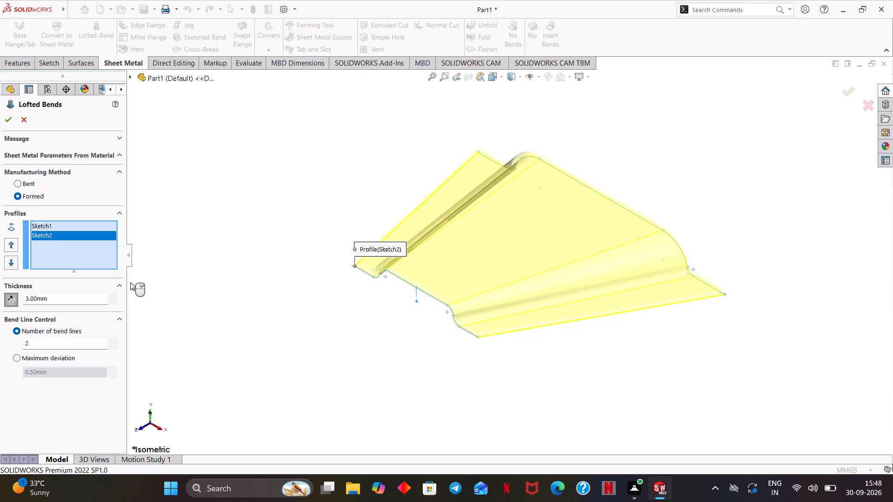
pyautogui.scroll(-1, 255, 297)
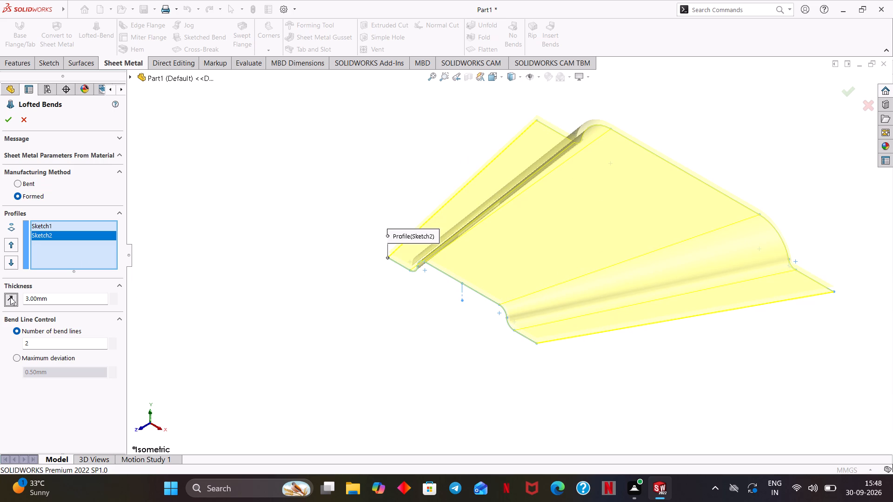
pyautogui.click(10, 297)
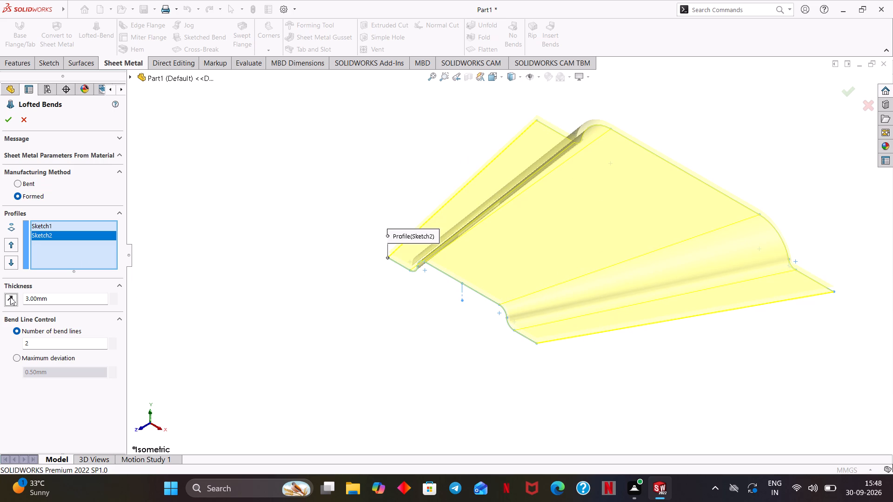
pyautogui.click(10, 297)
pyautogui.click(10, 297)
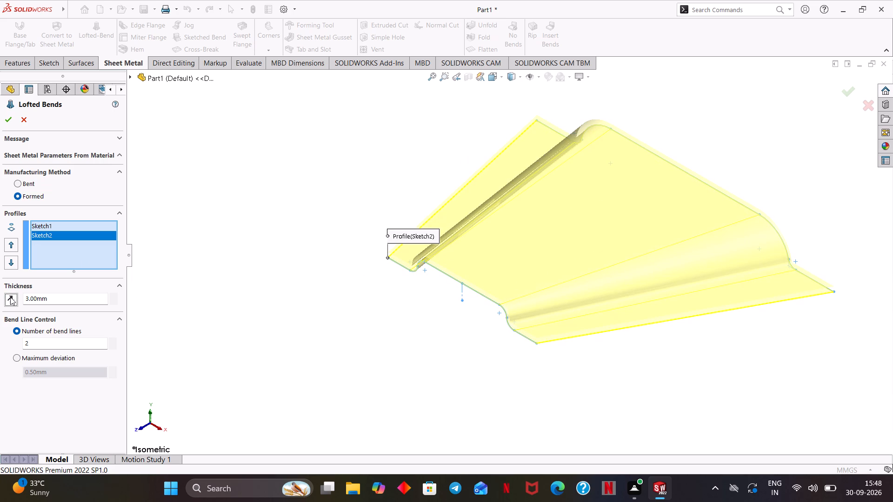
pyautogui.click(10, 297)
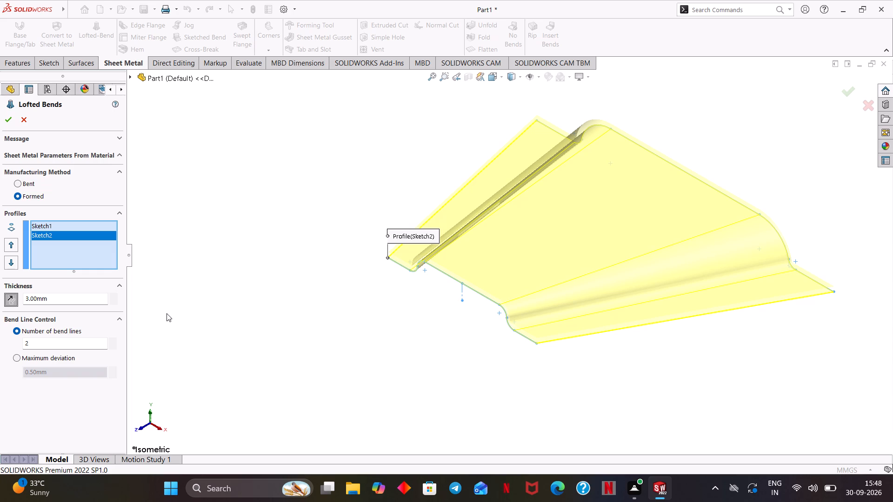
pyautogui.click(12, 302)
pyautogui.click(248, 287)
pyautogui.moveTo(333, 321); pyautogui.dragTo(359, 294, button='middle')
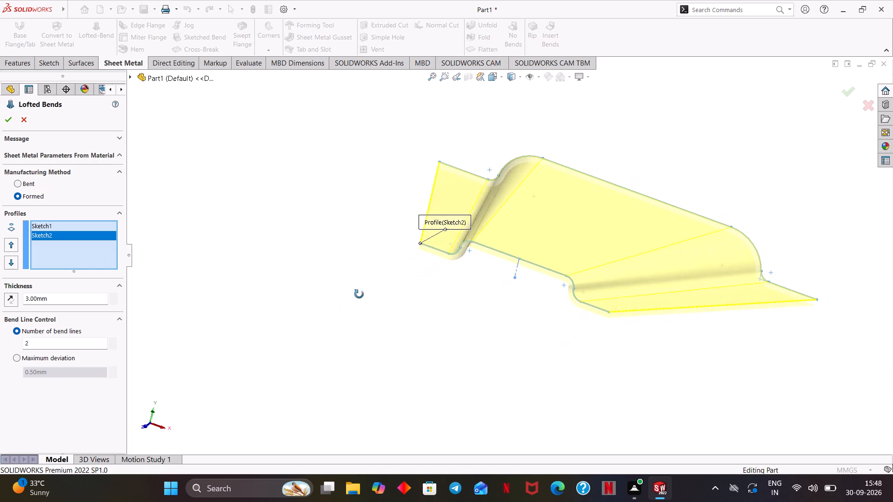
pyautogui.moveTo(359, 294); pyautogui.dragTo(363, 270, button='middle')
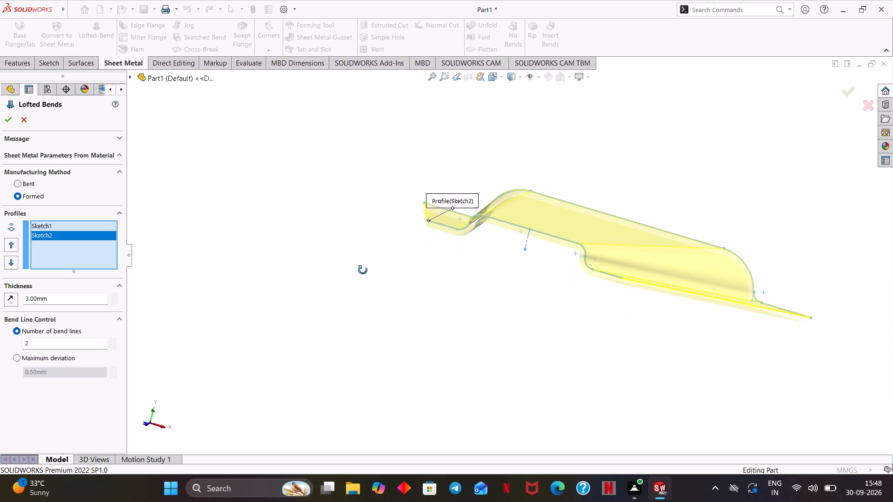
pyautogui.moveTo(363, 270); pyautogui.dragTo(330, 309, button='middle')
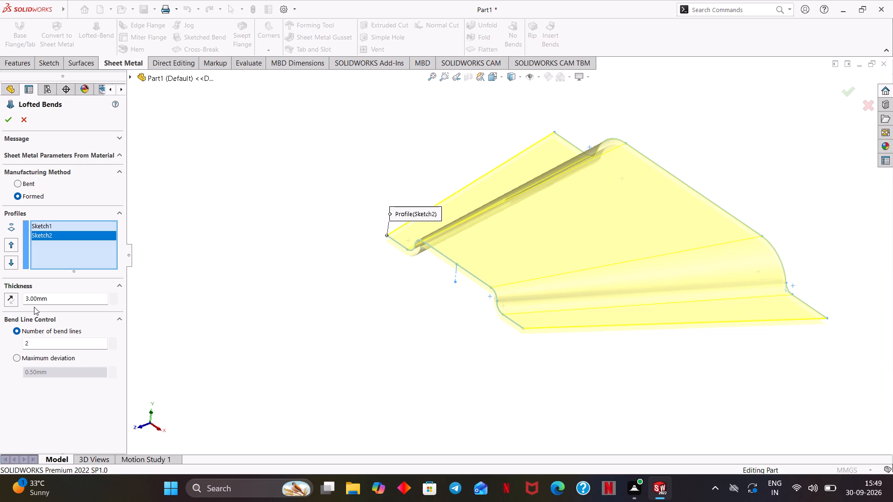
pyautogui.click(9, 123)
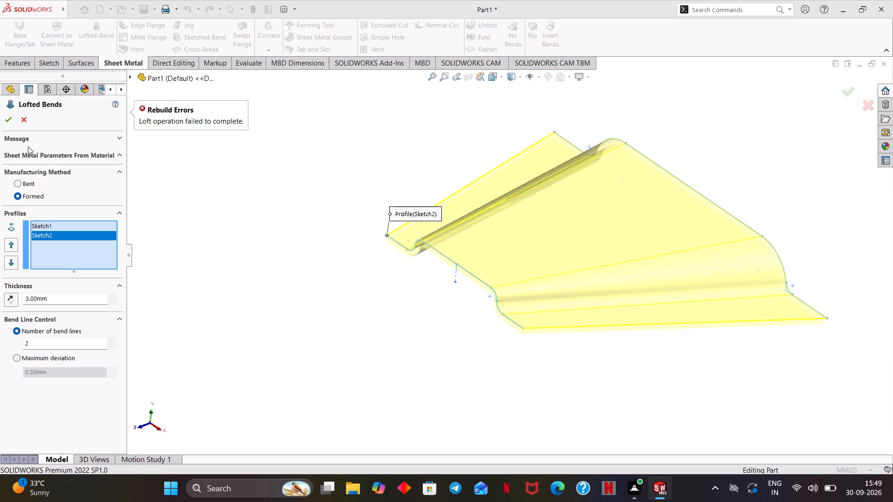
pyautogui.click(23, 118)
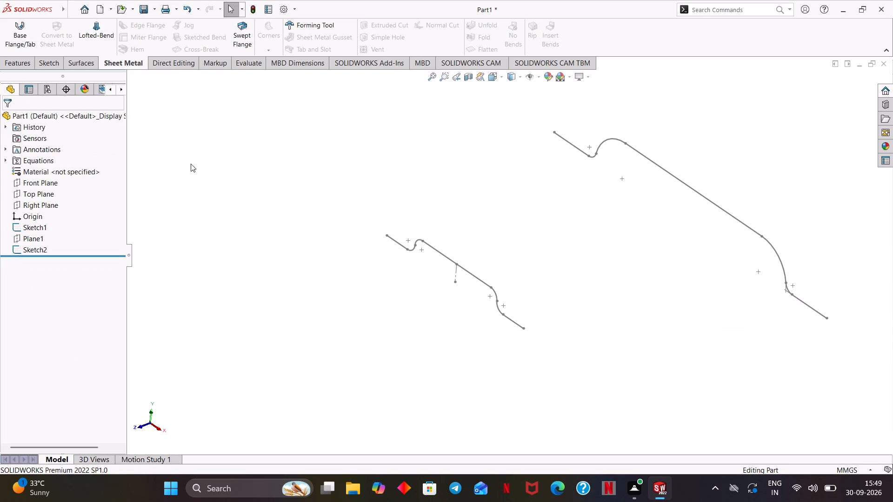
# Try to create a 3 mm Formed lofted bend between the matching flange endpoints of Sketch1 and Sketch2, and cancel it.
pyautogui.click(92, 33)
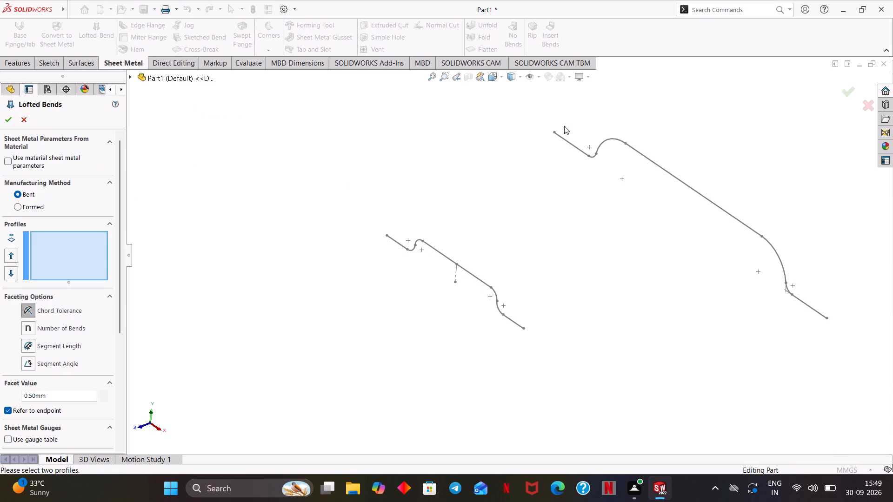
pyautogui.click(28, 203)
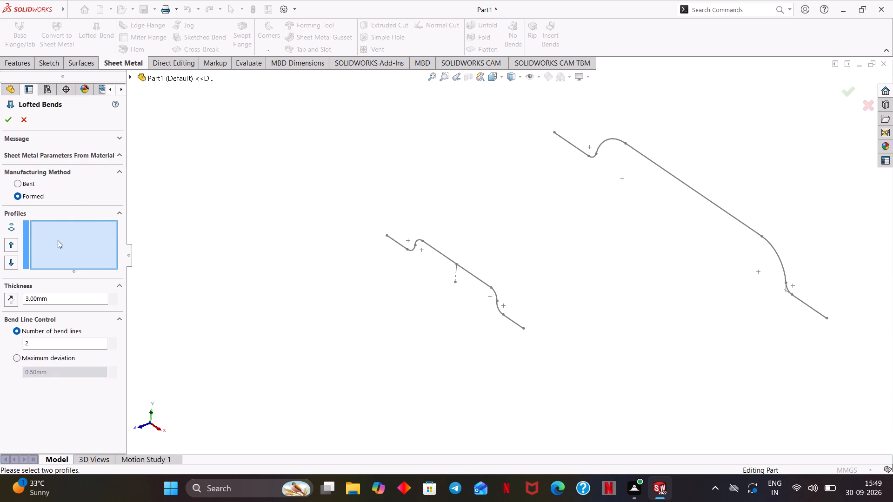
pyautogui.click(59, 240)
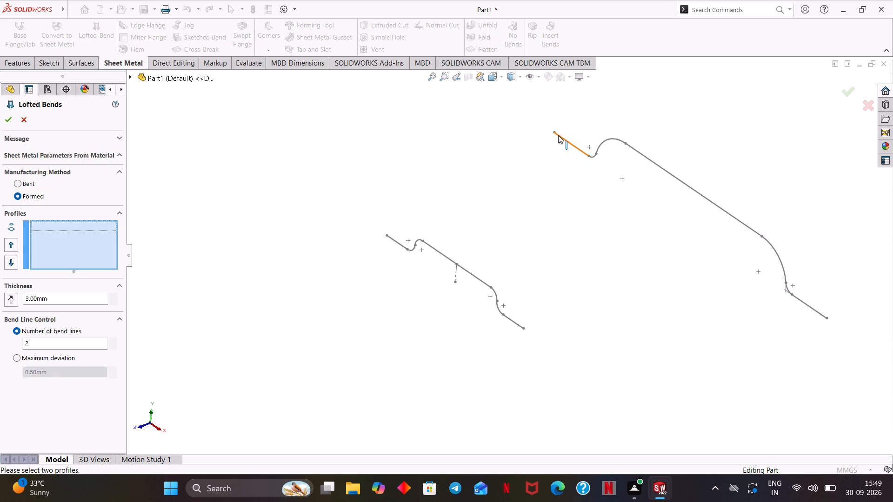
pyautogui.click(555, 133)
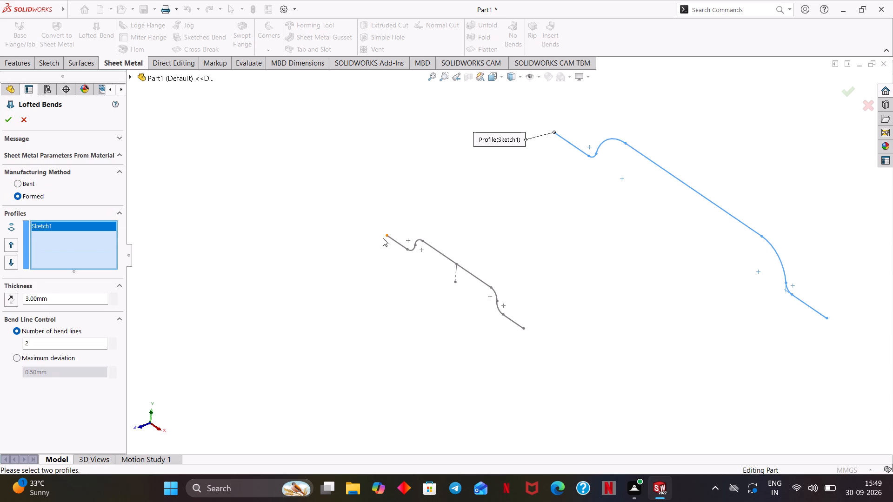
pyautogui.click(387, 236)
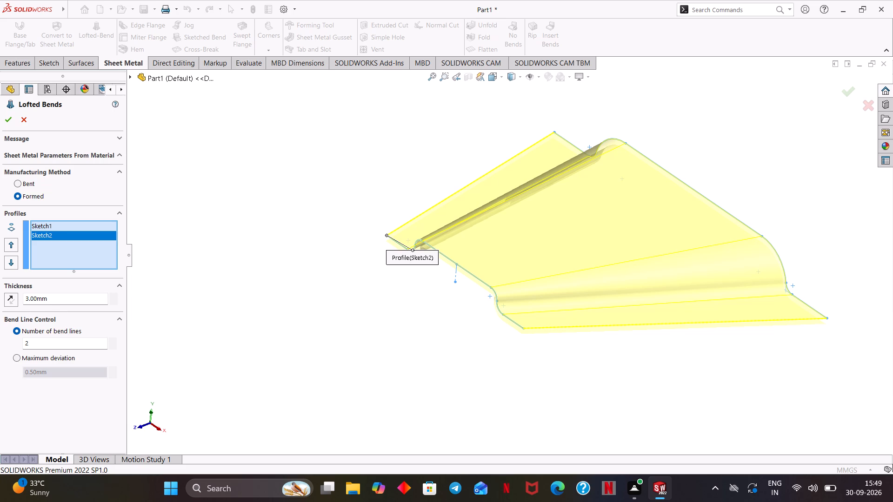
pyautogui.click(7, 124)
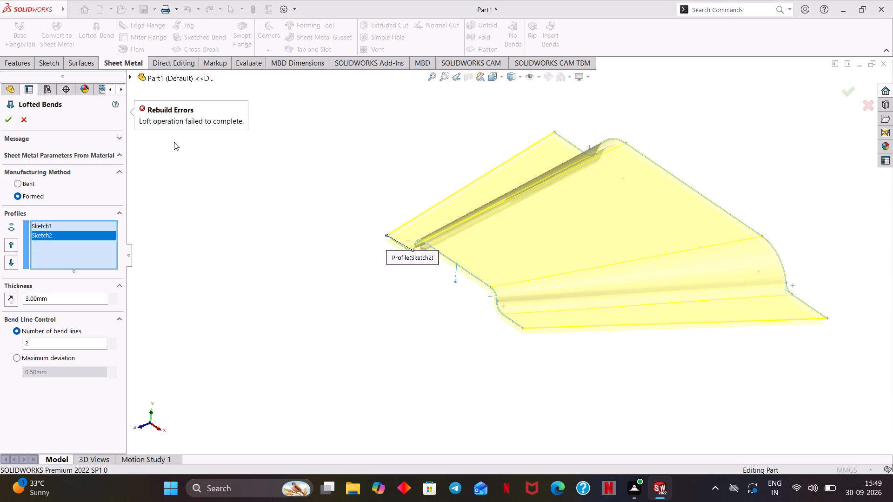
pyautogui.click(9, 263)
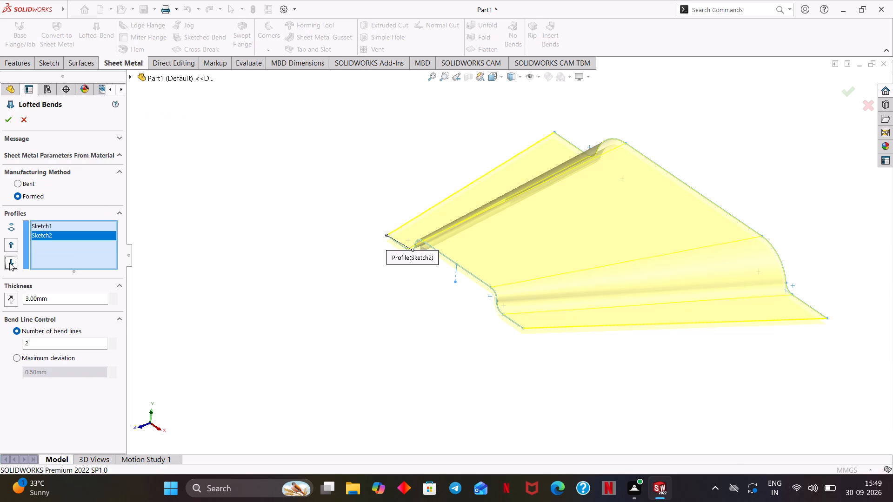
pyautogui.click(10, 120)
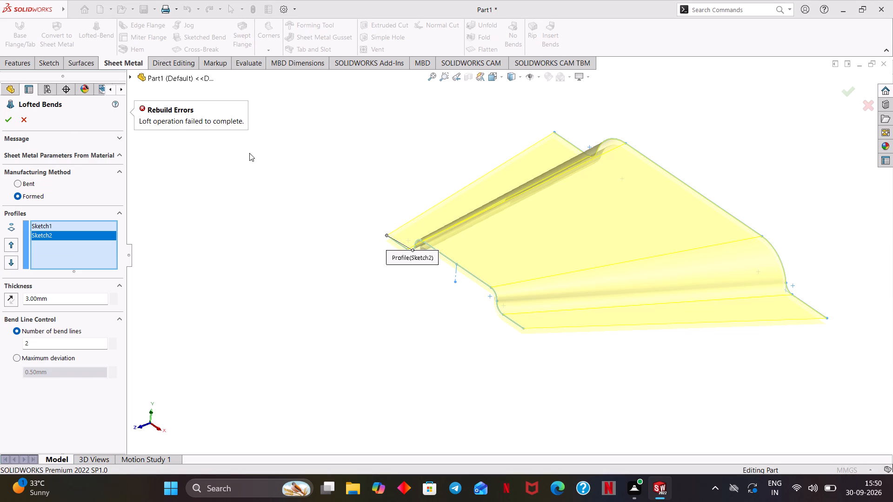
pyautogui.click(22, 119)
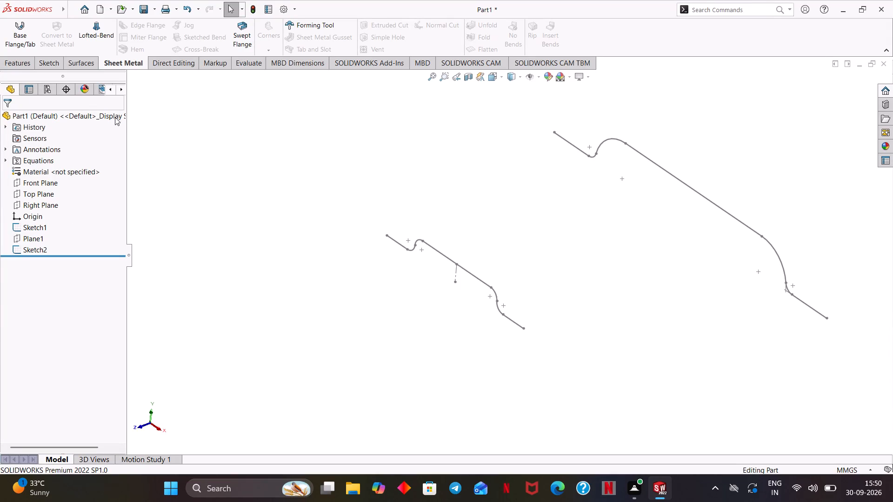
# Set up a new Formed lofted bend using matching flange endpoints of Sketch1 and Sketch2 as profiles.
pyautogui.click(93, 31)
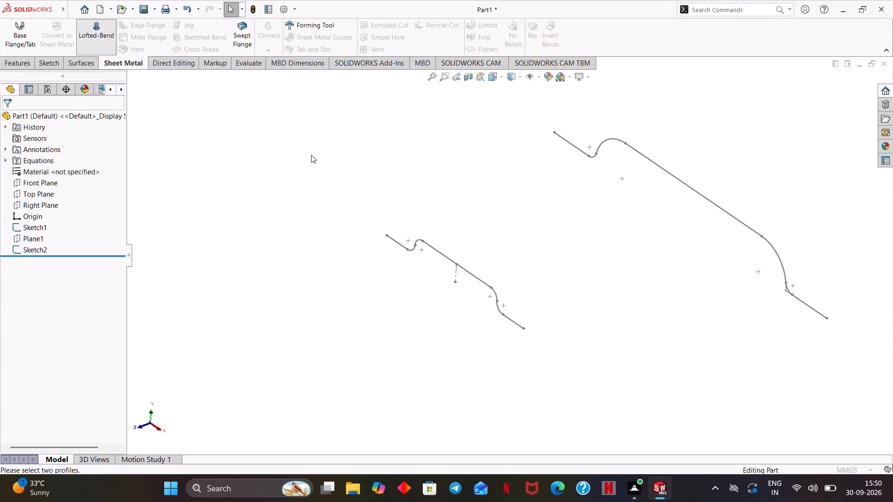
pyautogui.click(396, 241)
pyautogui.click(570, 141)
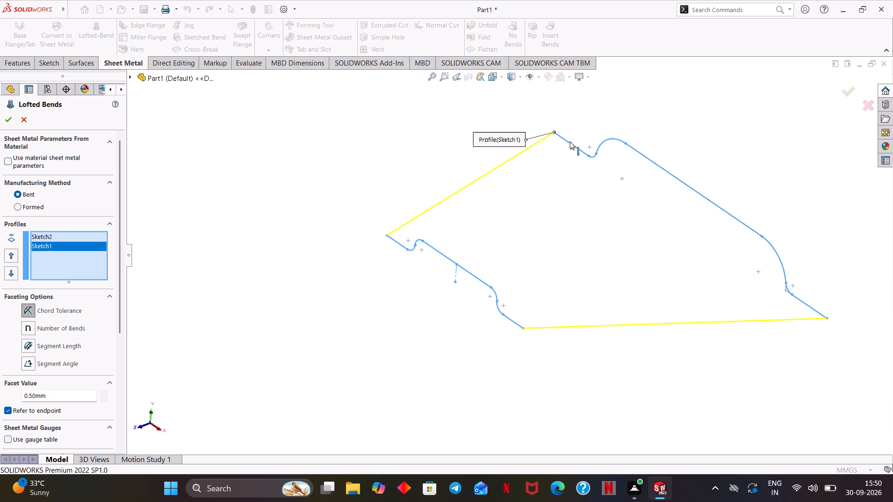
pyautogui.click(448, 258)
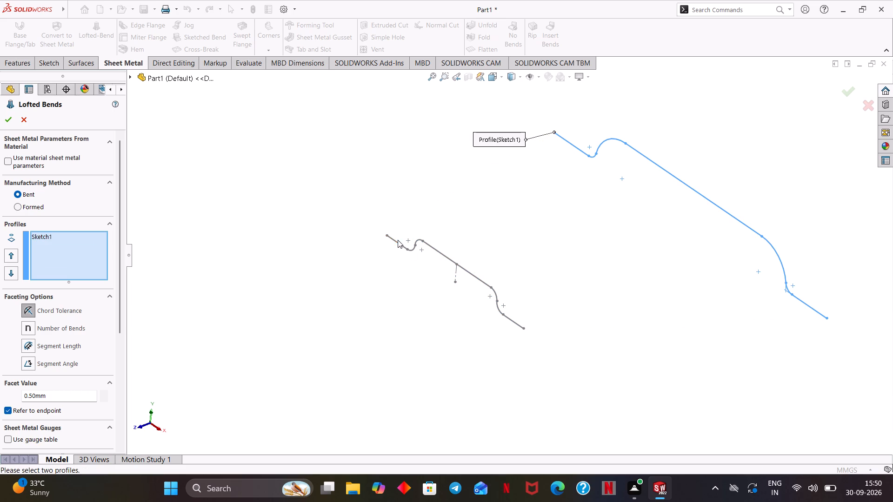
pyautogui.click(555, 132)
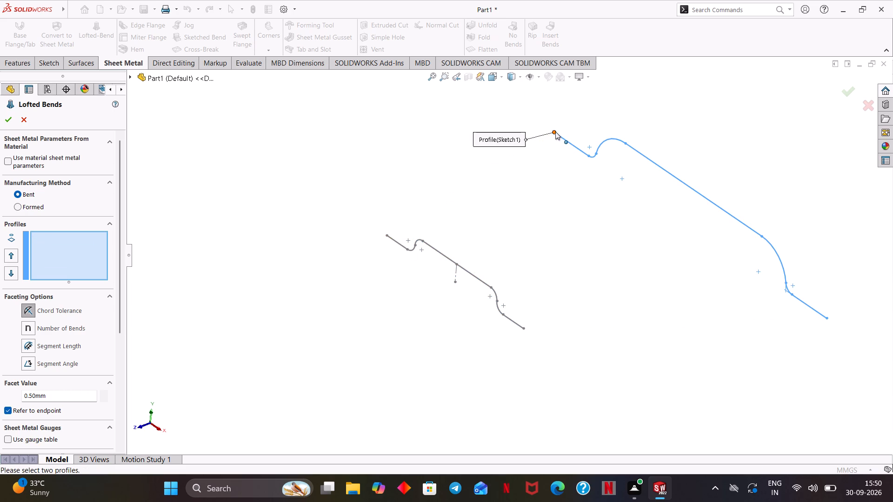
pyautogui.click(552, 132)
pyautogui.click(553, 132)
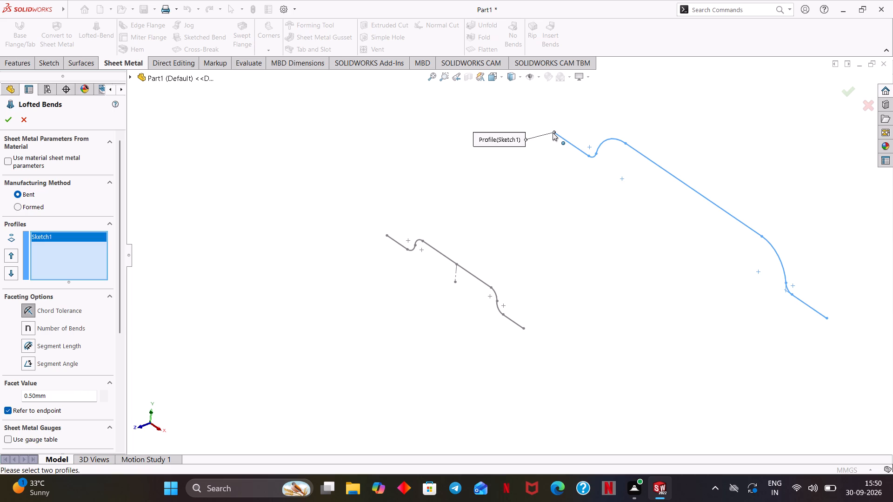
pyautogui.click(388, 235)
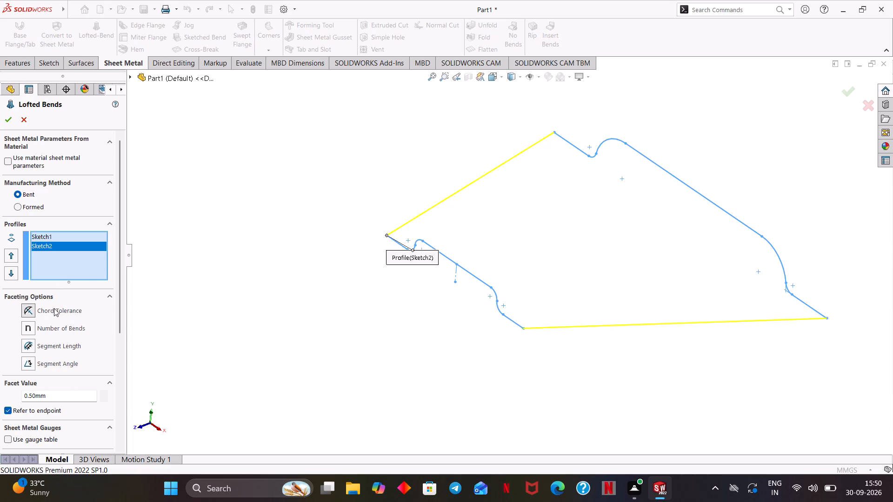
pyautogui.click(34, 209)
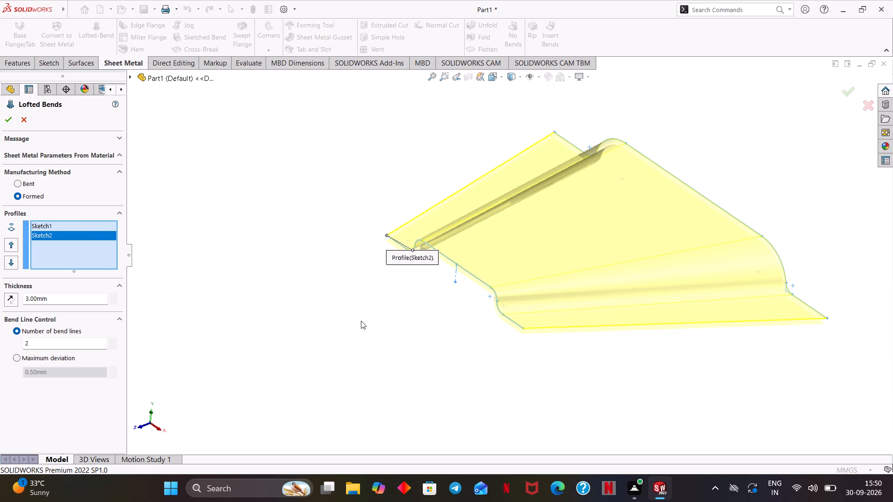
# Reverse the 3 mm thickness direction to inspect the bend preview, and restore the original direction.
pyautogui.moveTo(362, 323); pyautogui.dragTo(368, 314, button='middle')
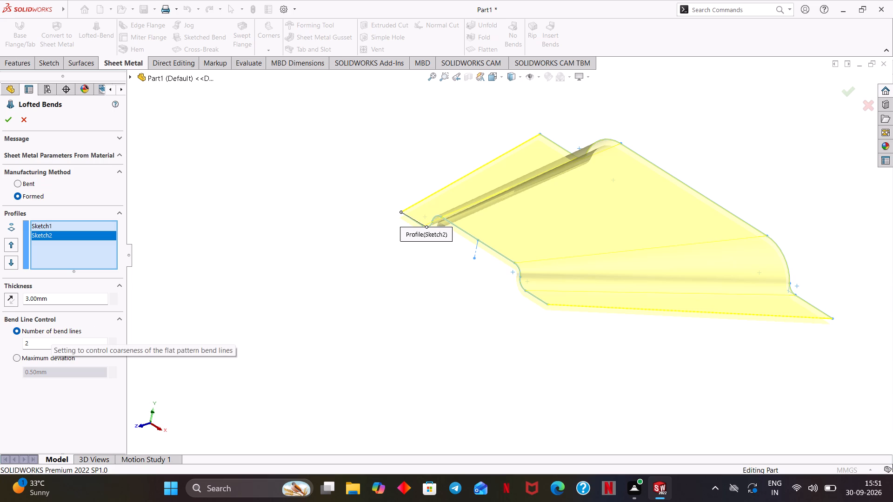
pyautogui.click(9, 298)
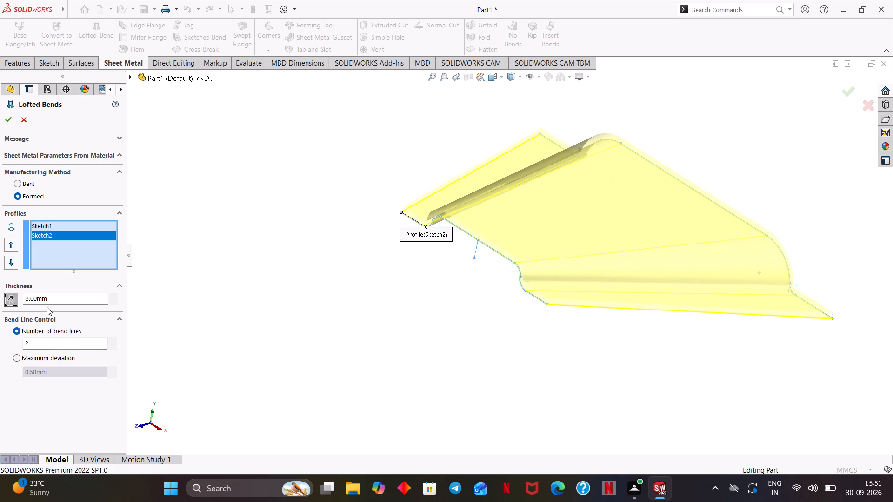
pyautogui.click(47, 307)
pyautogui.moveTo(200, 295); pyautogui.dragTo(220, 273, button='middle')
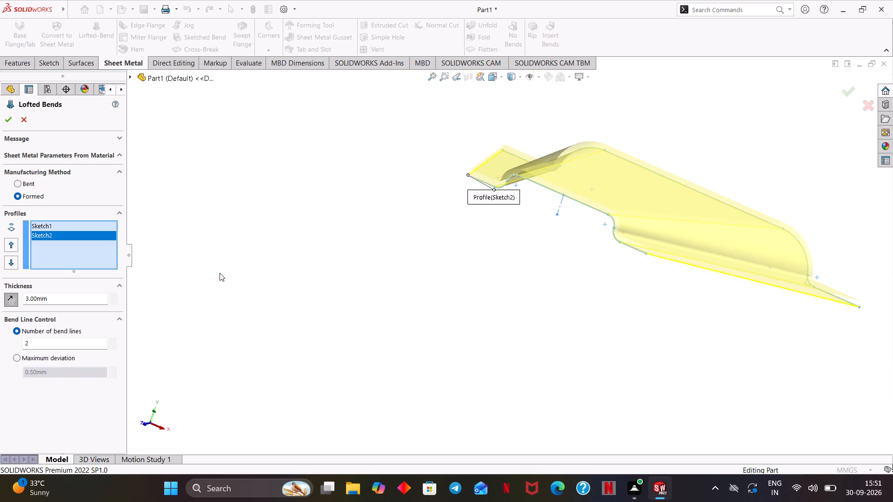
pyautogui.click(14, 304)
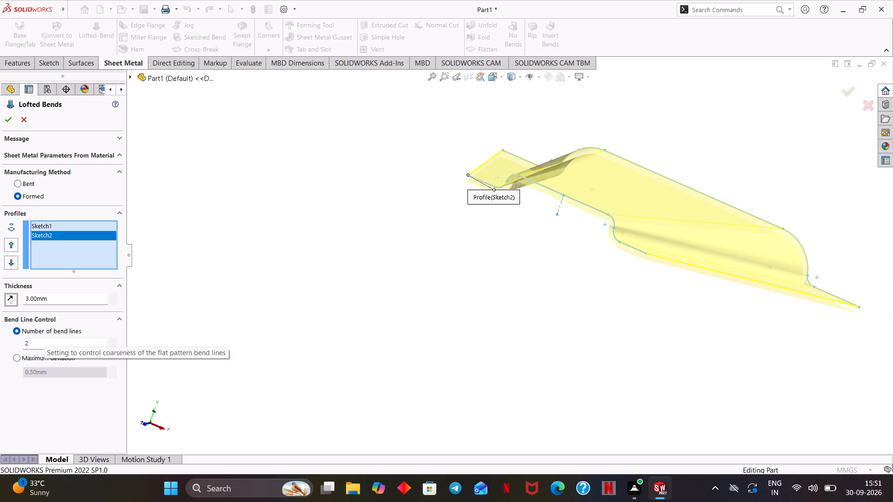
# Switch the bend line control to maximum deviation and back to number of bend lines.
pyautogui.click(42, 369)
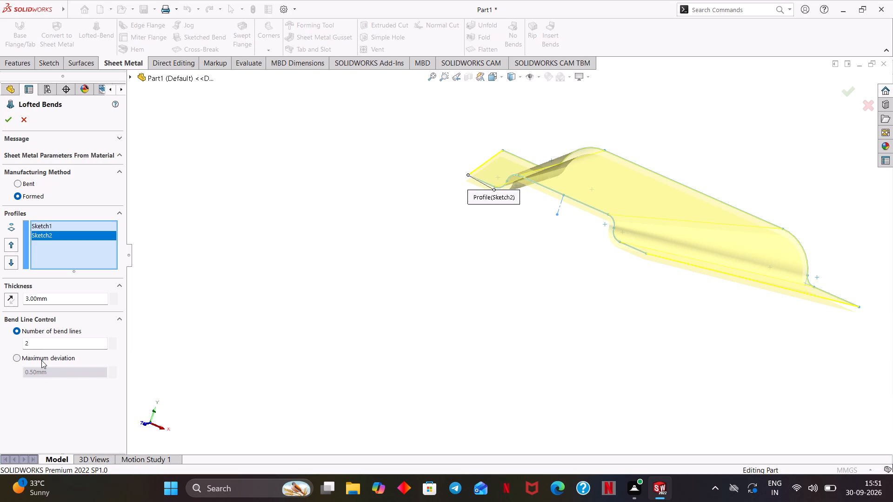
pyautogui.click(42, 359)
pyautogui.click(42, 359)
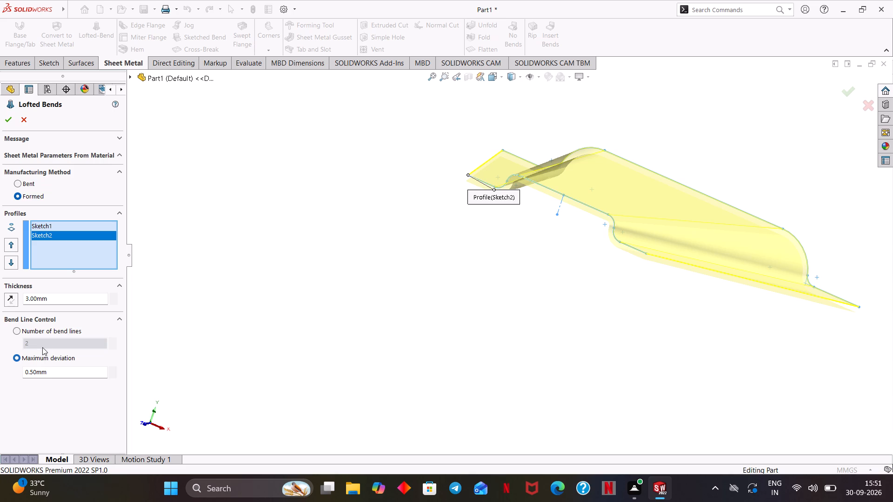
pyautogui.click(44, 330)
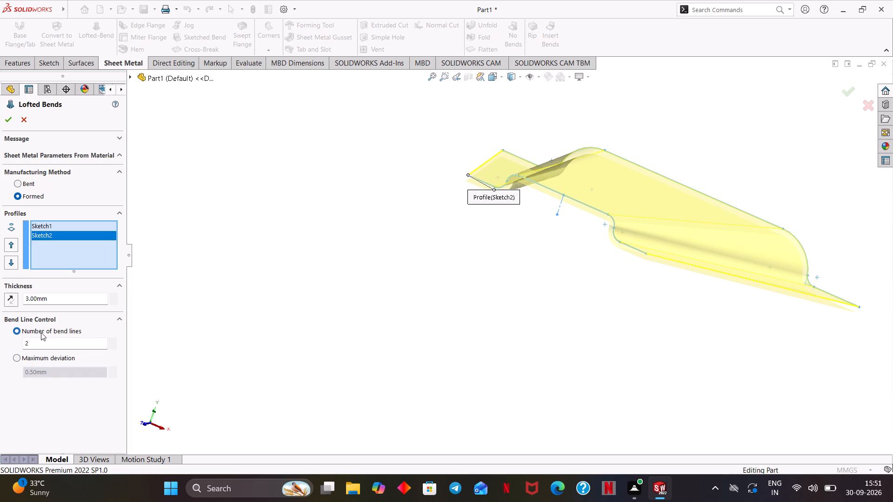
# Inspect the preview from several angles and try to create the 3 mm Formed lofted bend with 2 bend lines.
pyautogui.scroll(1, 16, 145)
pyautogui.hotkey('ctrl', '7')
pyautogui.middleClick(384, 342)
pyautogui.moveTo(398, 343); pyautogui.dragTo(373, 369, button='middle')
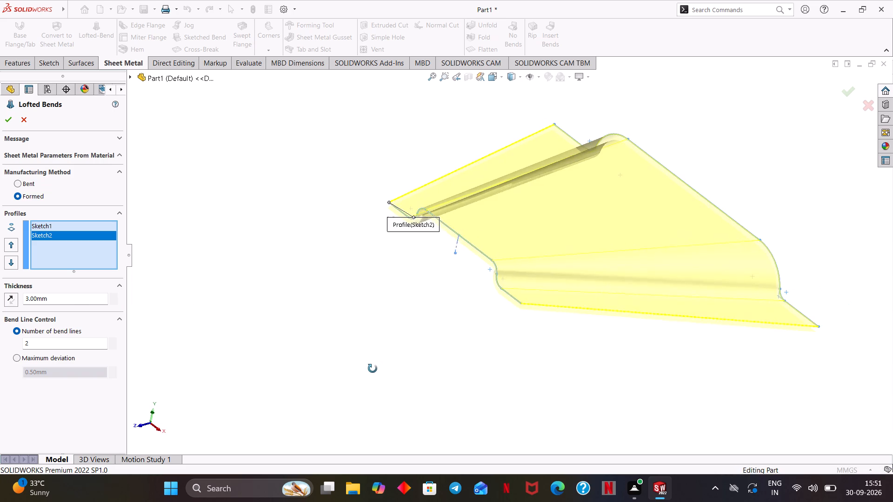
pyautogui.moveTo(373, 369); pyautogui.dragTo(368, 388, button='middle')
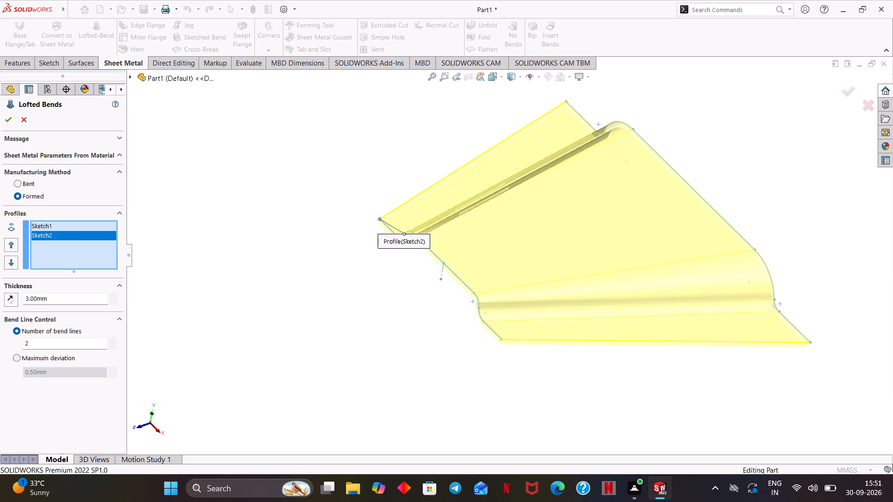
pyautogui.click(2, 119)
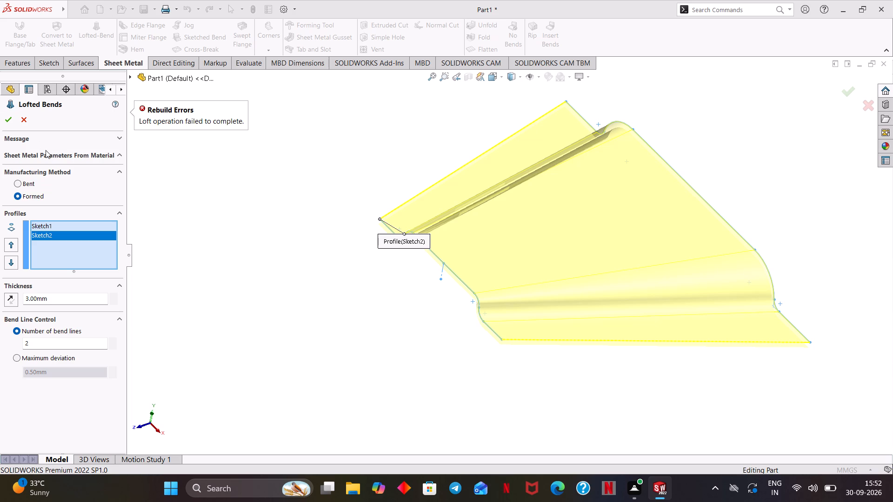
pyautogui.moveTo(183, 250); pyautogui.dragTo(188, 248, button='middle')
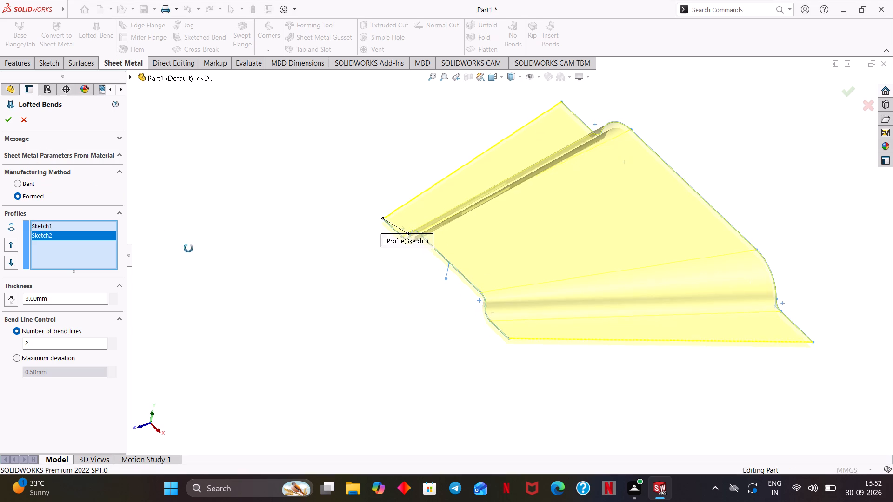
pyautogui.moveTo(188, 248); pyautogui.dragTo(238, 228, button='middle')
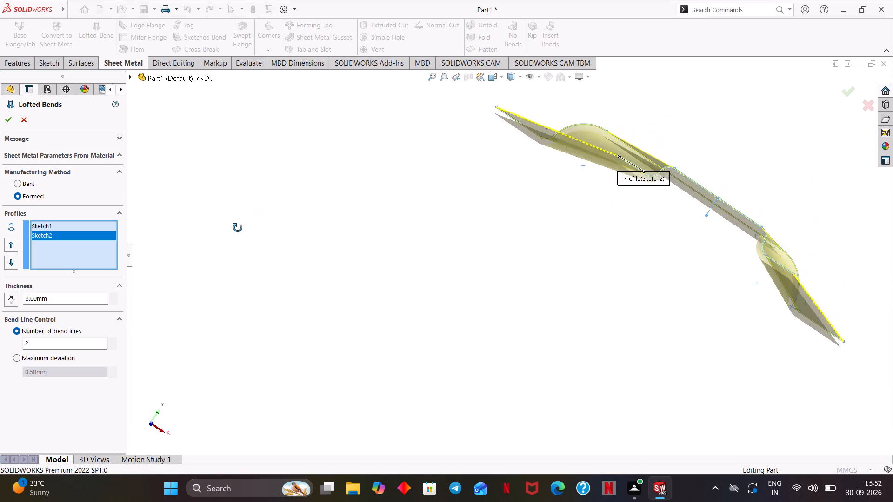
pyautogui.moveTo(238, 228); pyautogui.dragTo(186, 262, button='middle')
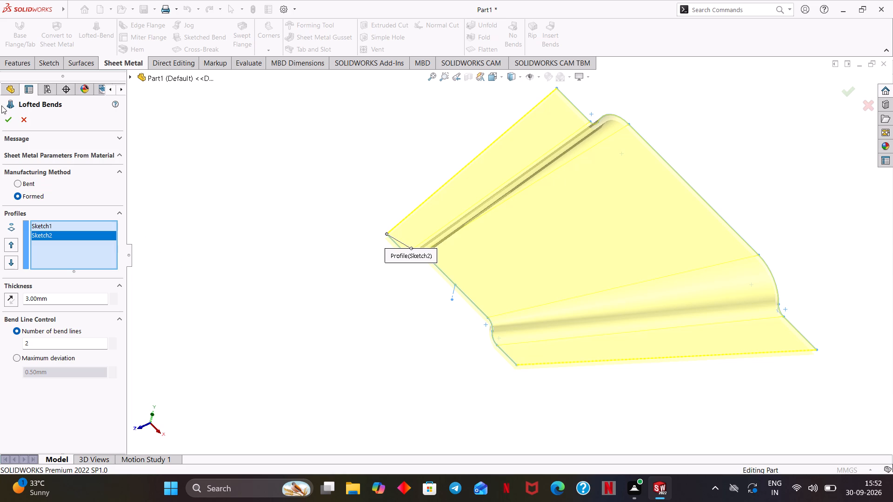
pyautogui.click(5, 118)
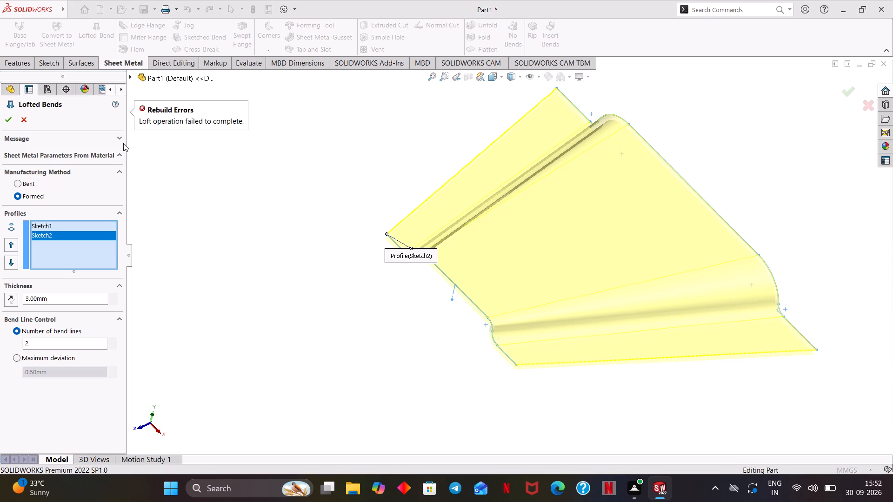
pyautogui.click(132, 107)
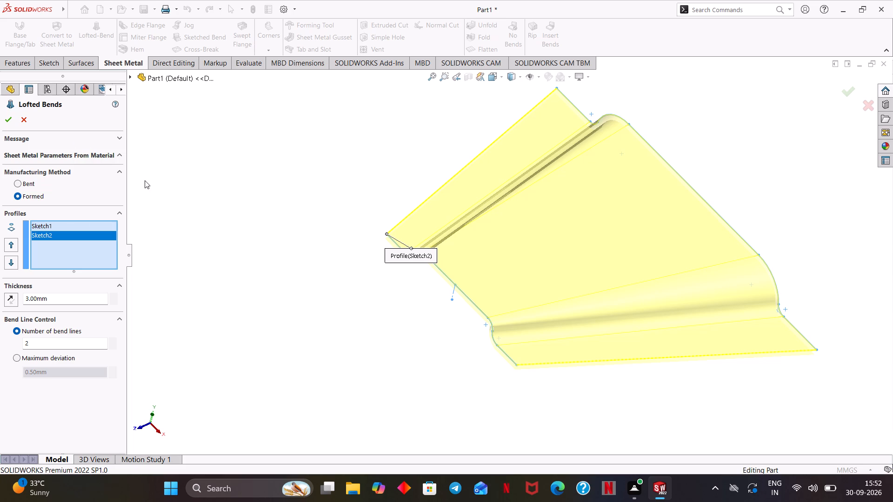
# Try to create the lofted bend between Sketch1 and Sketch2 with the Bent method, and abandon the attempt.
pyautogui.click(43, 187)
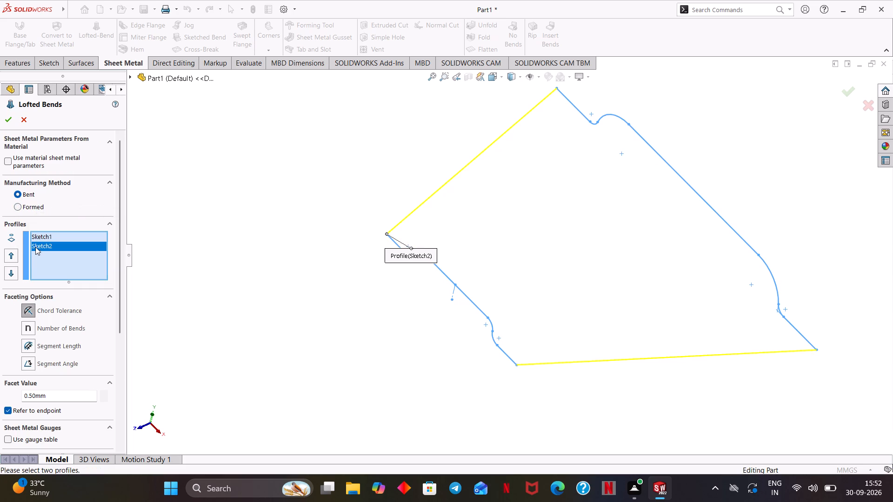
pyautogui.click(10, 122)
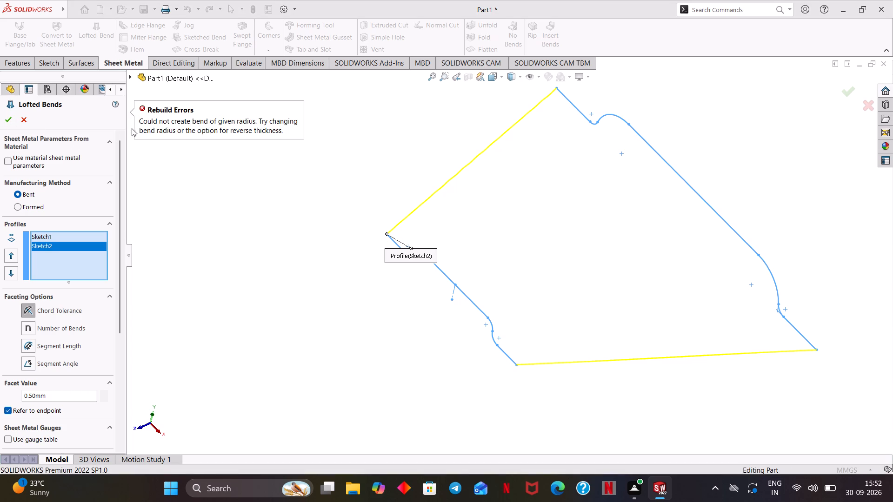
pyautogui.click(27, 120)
# Create a Formed lofted bend from matching flange endpoints of Sketch2 and Sketch1, 3 mm thick with 2 bend lines.
pyautogui.scroll(1, 595, 383)
pyautogui.hotkey('ctrl', '7')
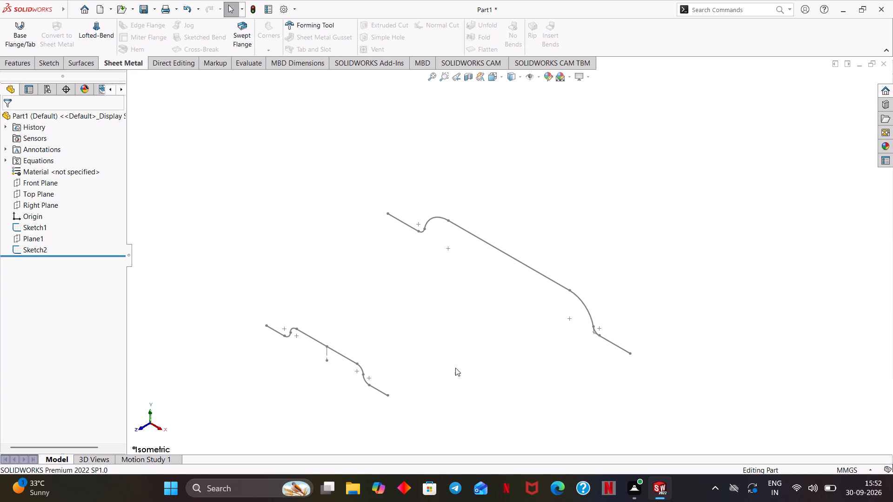
pyautogui.moveTo(400, 341); pyautogui.dragTo(403, 341, button='middle')
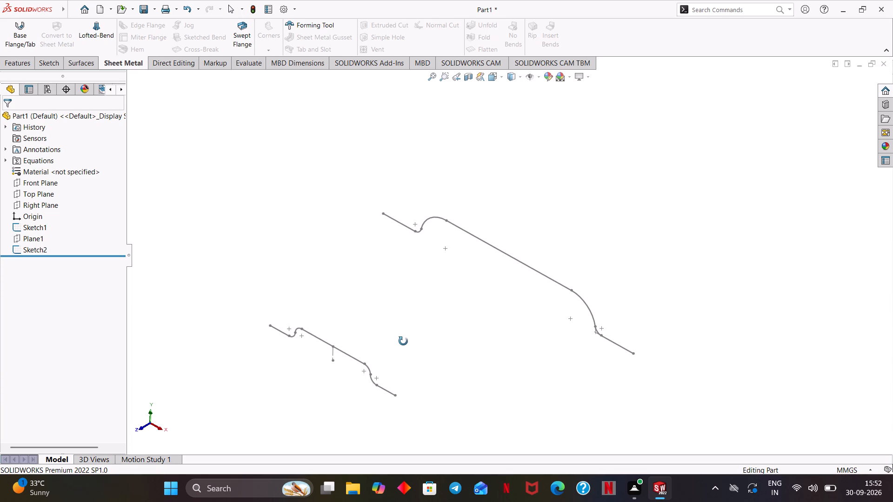
pyautogui.moveTo(403, 341); pyautogui.dragTo(417, 347, button='middle')
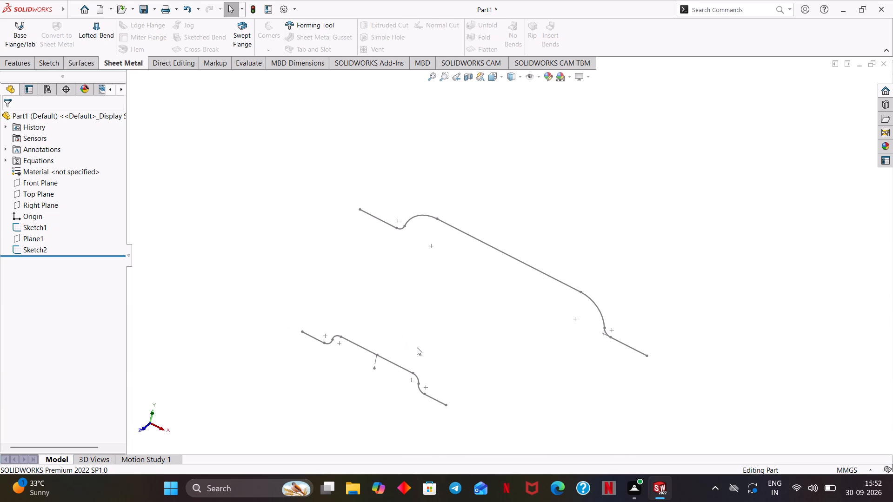
pyautogui.click(98, 26)
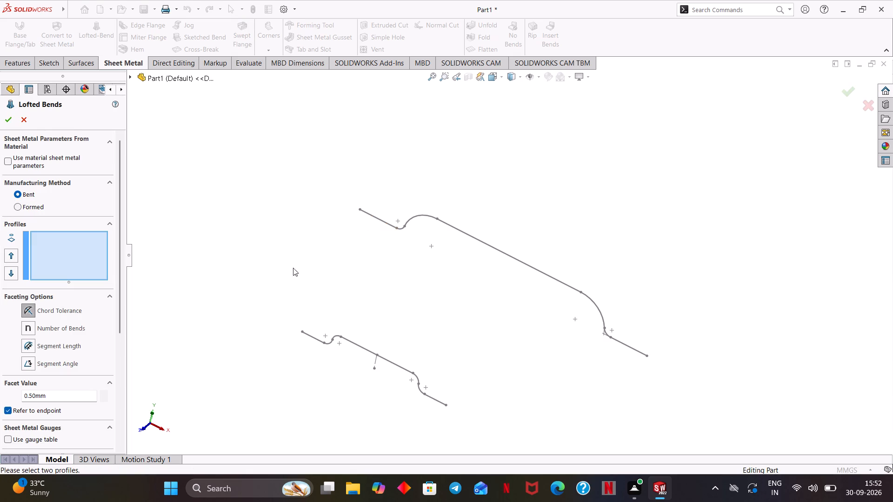
pyautogui.click(43, 206)
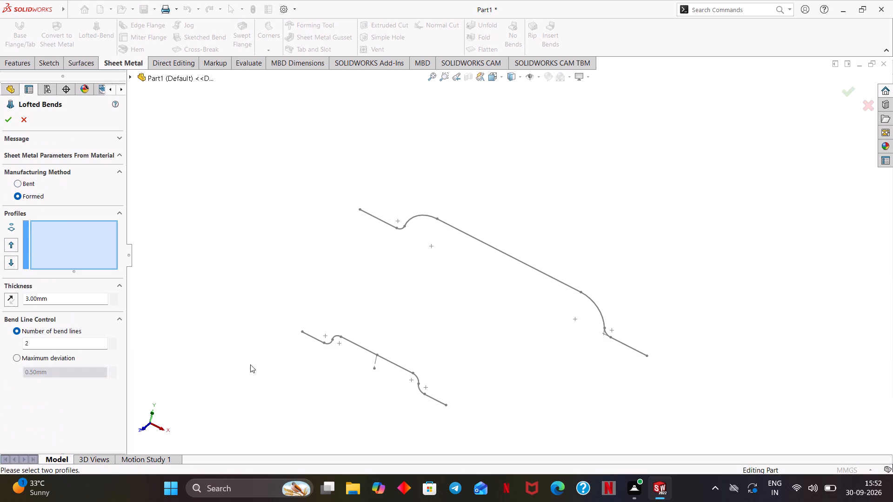
pyautogui.click(302, 332)
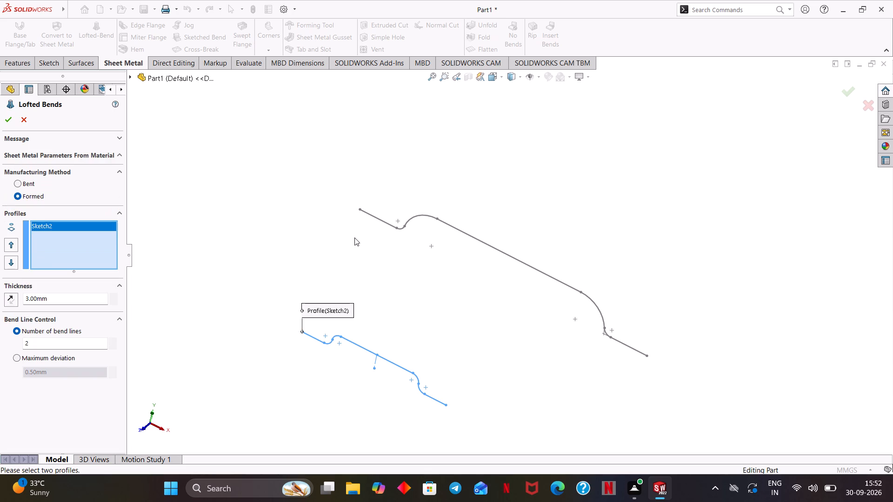
pyautogui.click(360, 211)
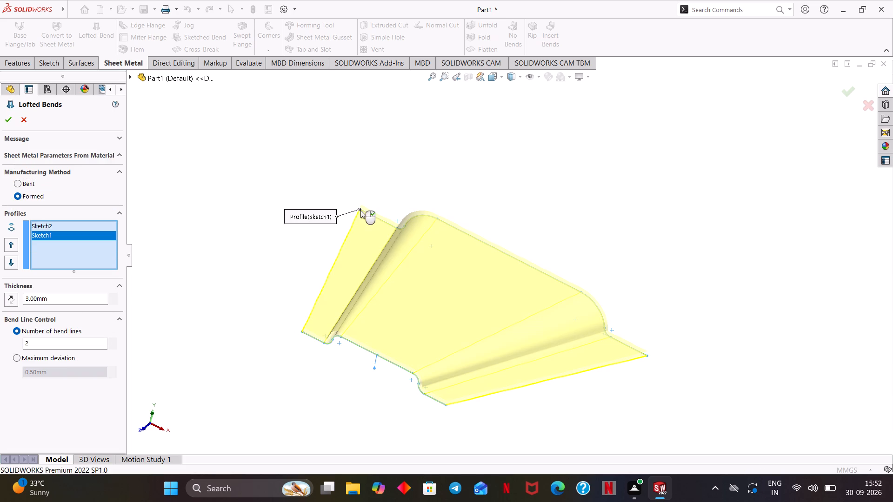
pyautogui.click(3, 119)
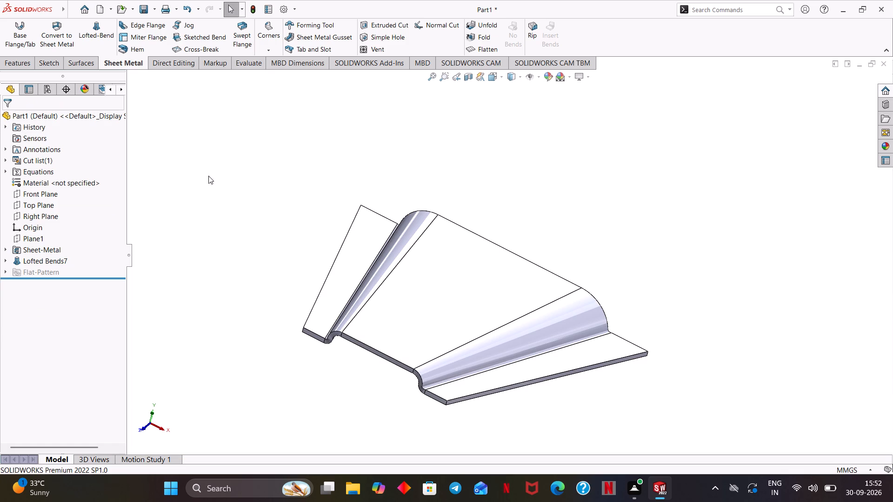
# Examine the lofted bend from several angles, both flattened and folded.
pyautogui.moveTo(718, 304); pyautogui.dragTo(726, 253, button='middle')
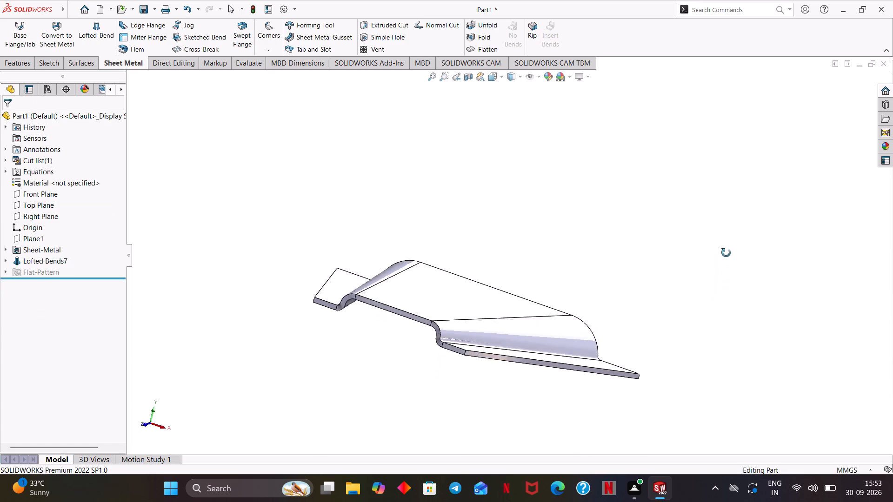
pyautogui.moveTo(726, 253); pyautogui.dragTo(691, 291, button='middle')
pyautogui.keyDown('ctrl'); pyautogui.moveTo(603, 330); pyautogui.dragTo(627, 321, button='middle'); pyautogui.keyUp('ctrl')
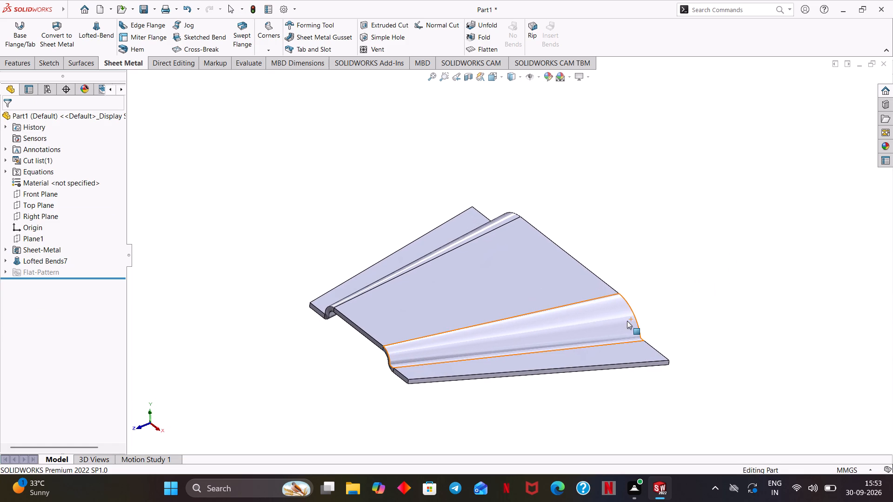
pyautogui.click(568, 78)
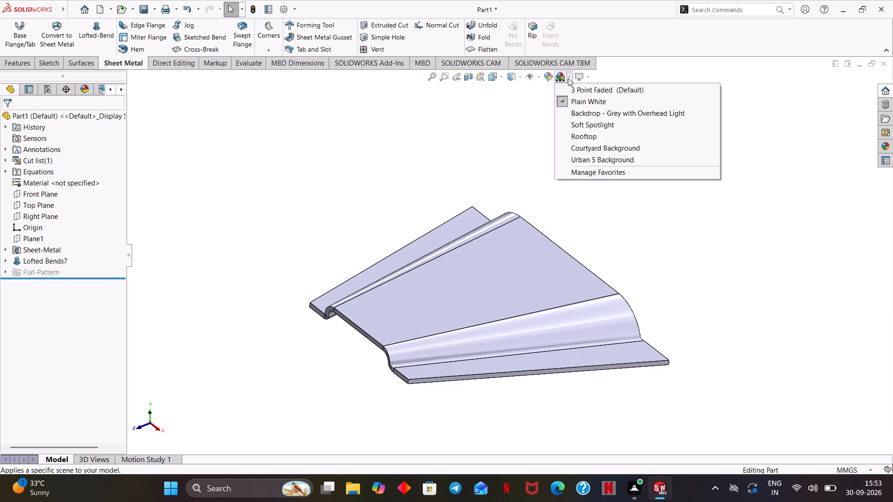
pyautogui.click(603, 227)
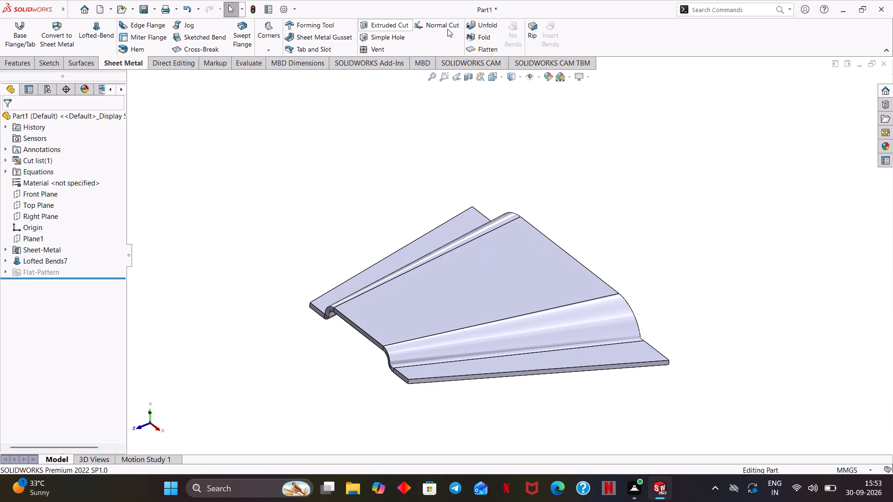
pyautogui.click(476, 44)
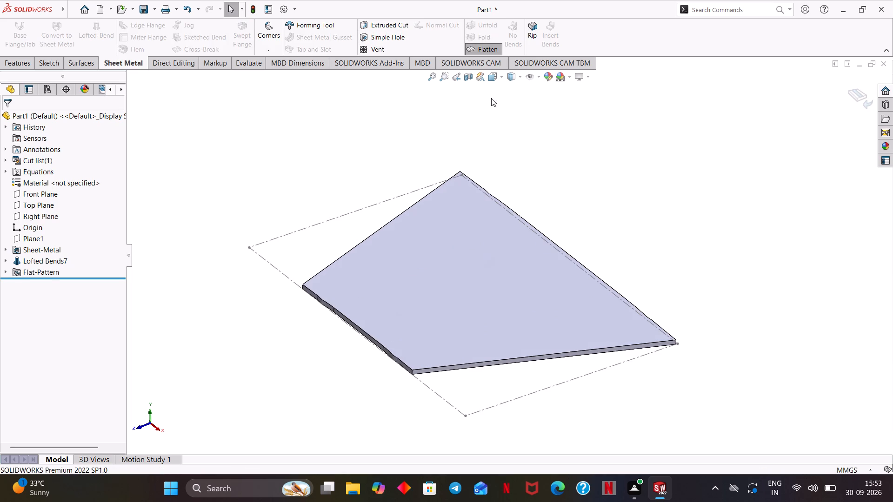
pyautogui.moveTo(511, 152); pyautogui.dragTo(535, 195, button='middle')
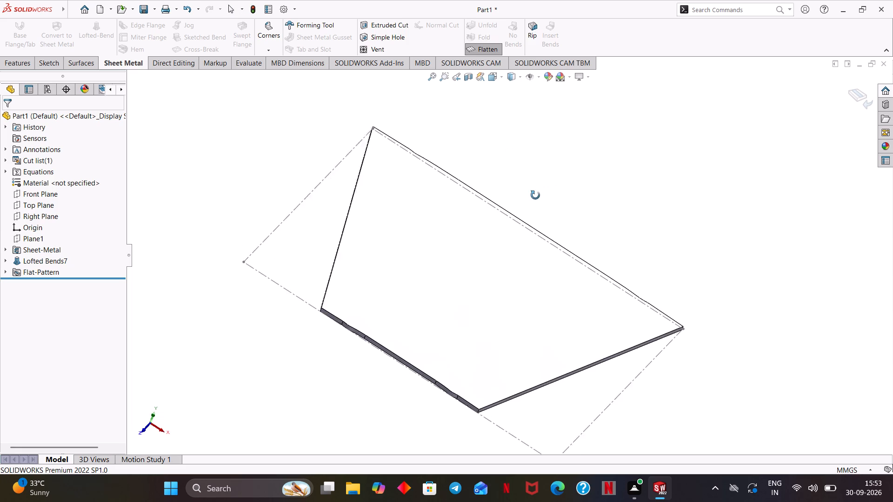
pyautogui.moveTo(535, 195); pyautogui.dragTo(535, 195, button='middle')
pyautogui.click(491, 46)
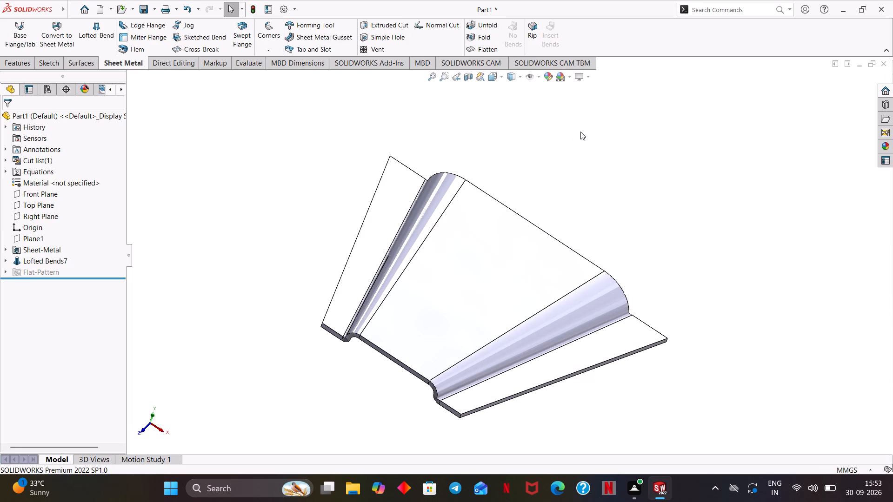
pyautogui.moveTo(610, 198); pyautogui.dragTo(624, 155, button='middle')
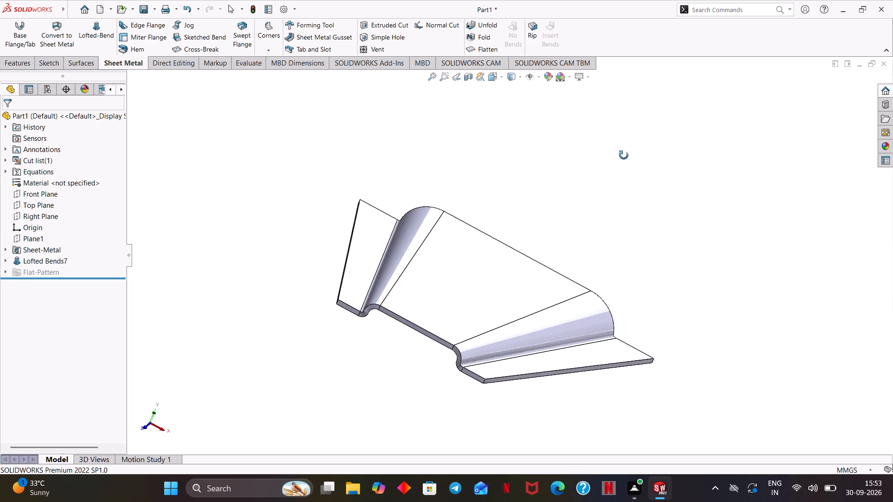
pyautogui.moveTo(624, 155); pyautogui.dragTo(512, 213, button='middle')
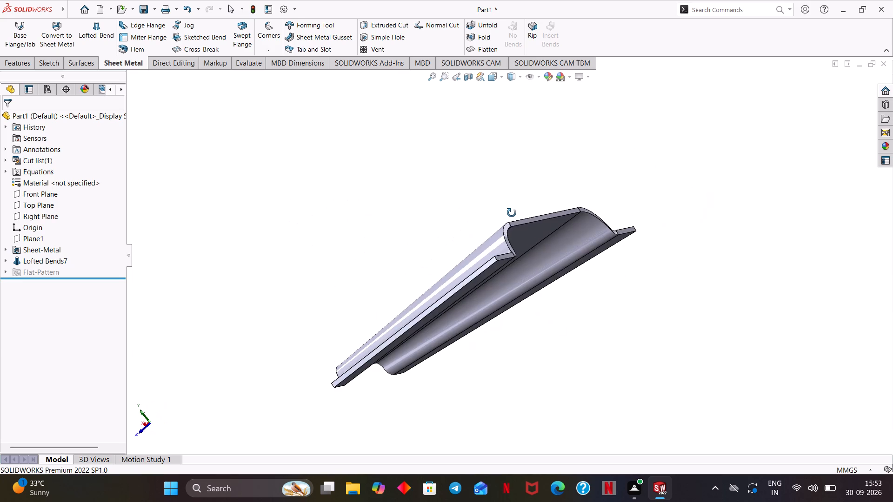
pyautogui.moveTo(512, 213); pyautogui.dragTo(646, 159, button='middle')
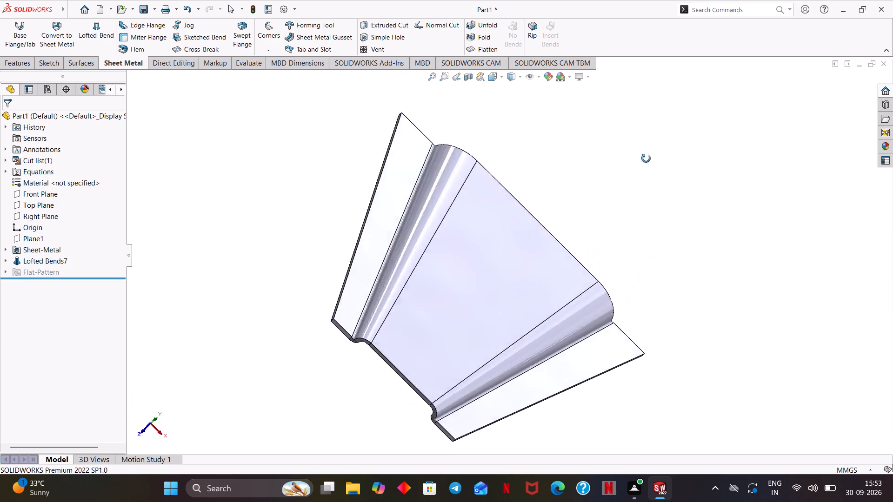
pyautogui.moveTo(646, 159); pyautogui.dragTo(630, 72, button='middle')
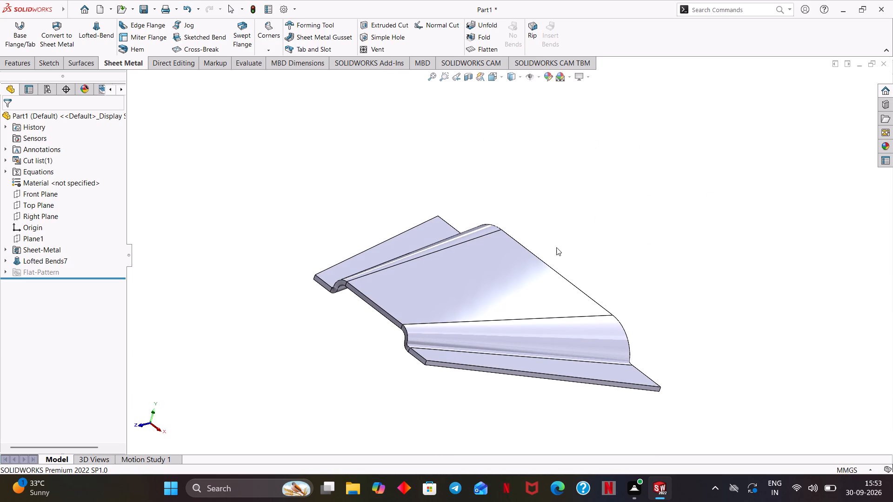
# On the flat central face, sketch a construction centerline from the origin to the midpoint of the narrow end edge.
pyautogui.click(465, 280)
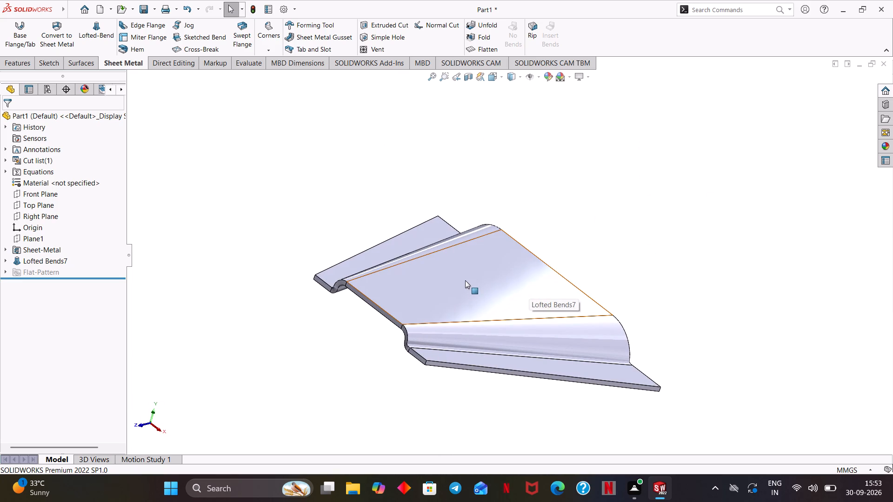
pyautogui.click(506, 251)
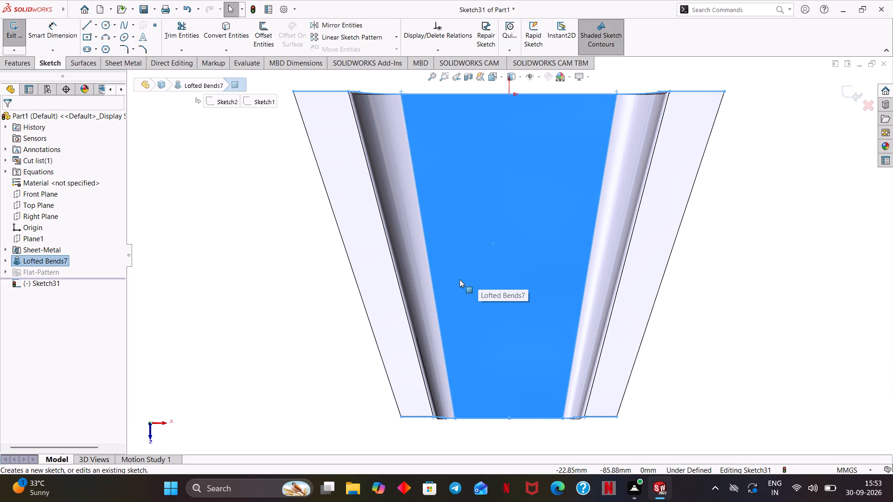
pyautogui.click(269, 374)
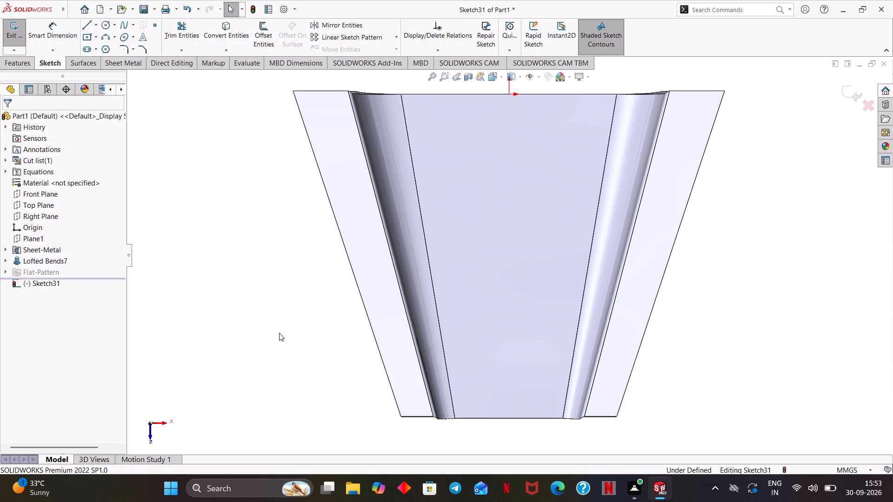
pyautogui.scroll(1, 284, 323)
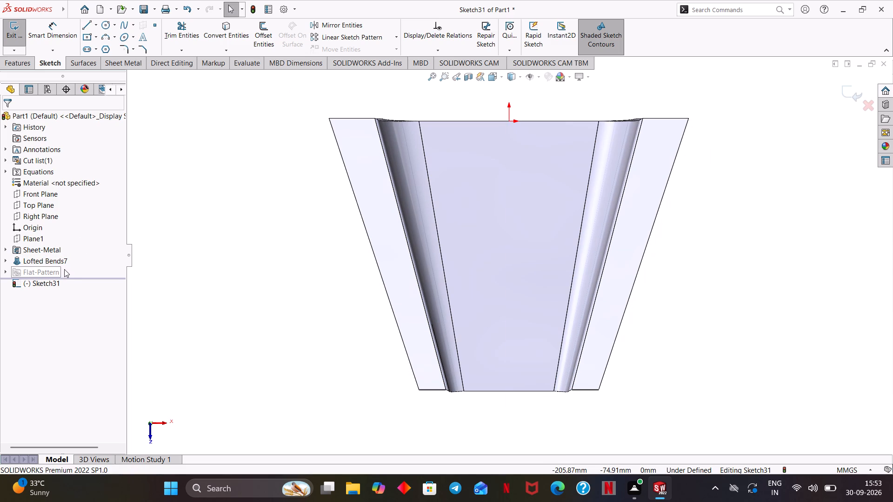
pyautogui.moveTo(71, 278); pyautogui.dragTo(71, 282)
pyautogui.click(99, 26)
pyautogui.click(97, 46)
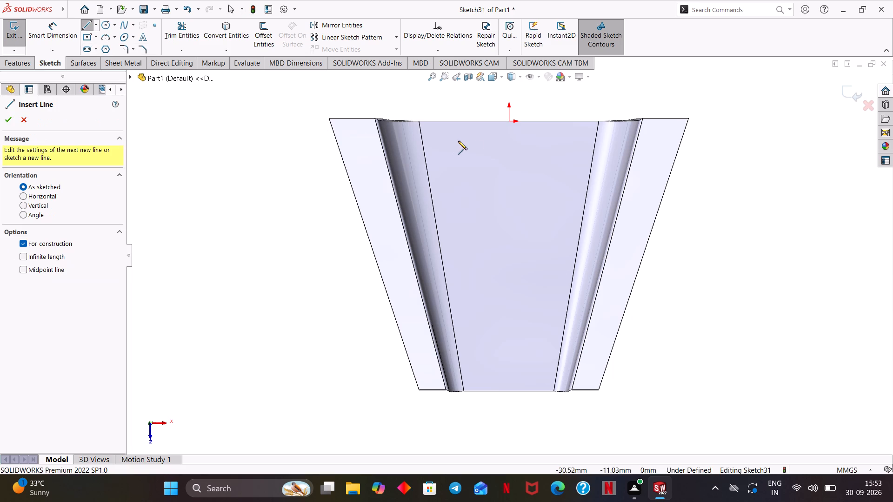
pyautogui.click(509, 120)
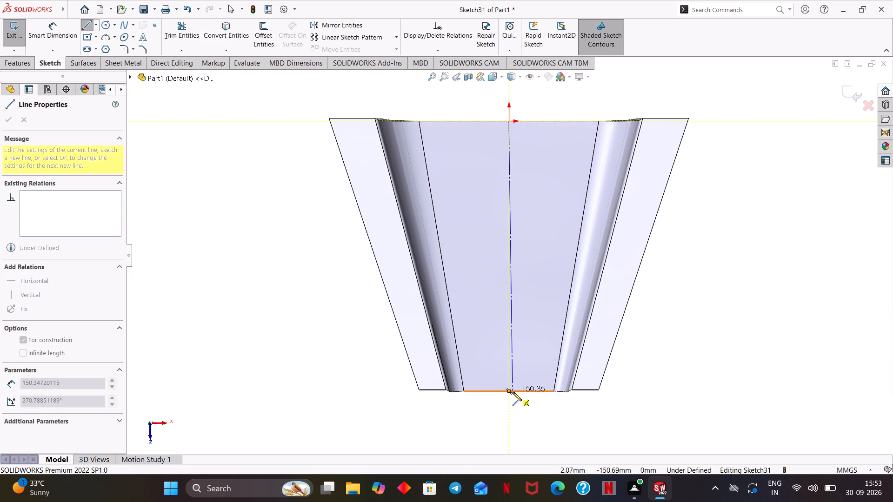
pyautogui.click(510, 392)
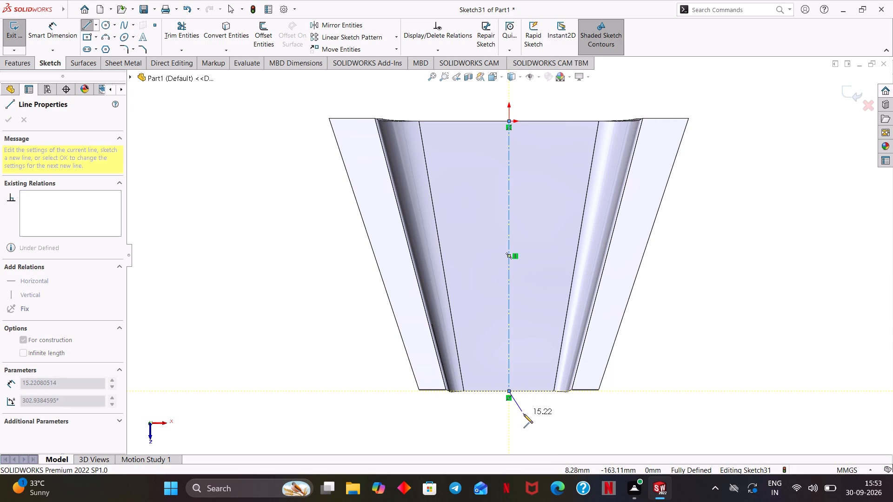
pyautogui.rightClick(524, 414)
pyautogui.click(548, 388)
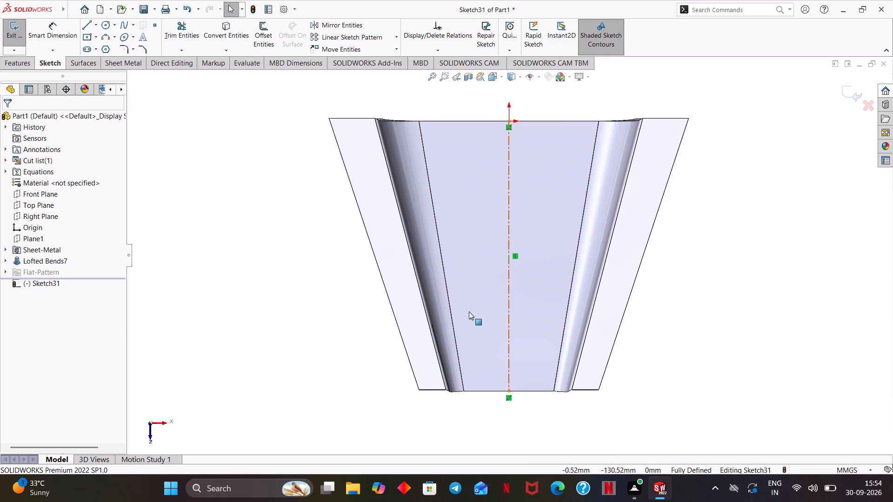
# Sketch a straight slot along the centerline, about 61 mm between arc centers and about 23 mm wide.
pyautogui.click(96, 47)
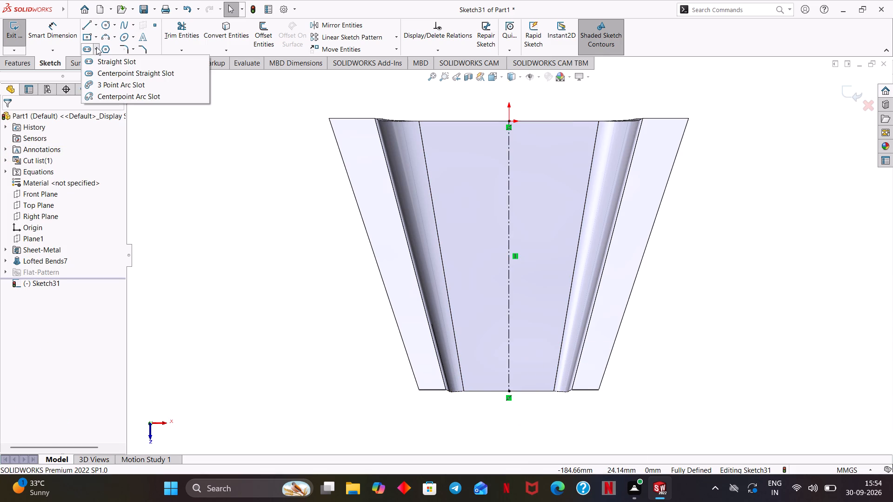
pyautogui.click(96, 60)
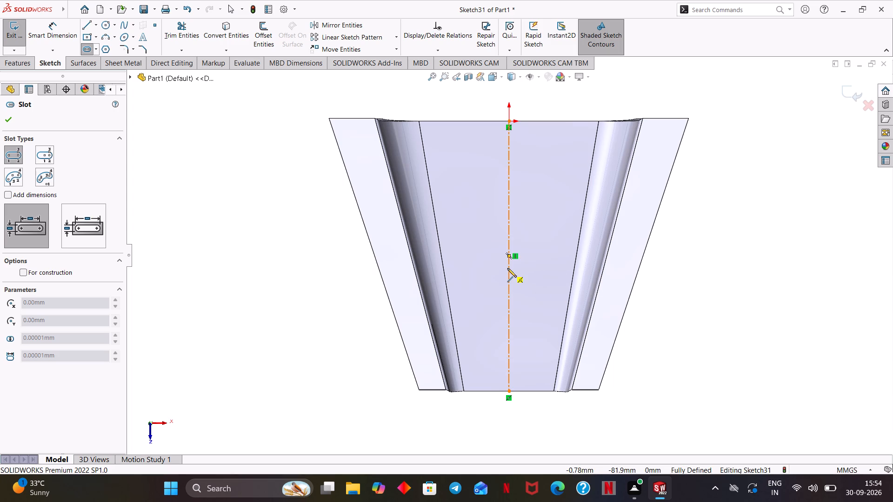
pyautogui.click(507, 190)
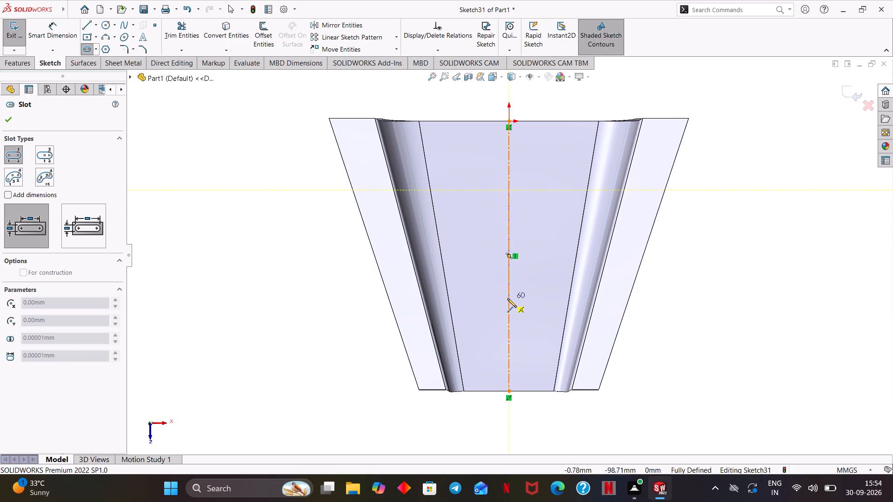
pyautogui.click(508, 300)
pyautogui.click(530, 291)
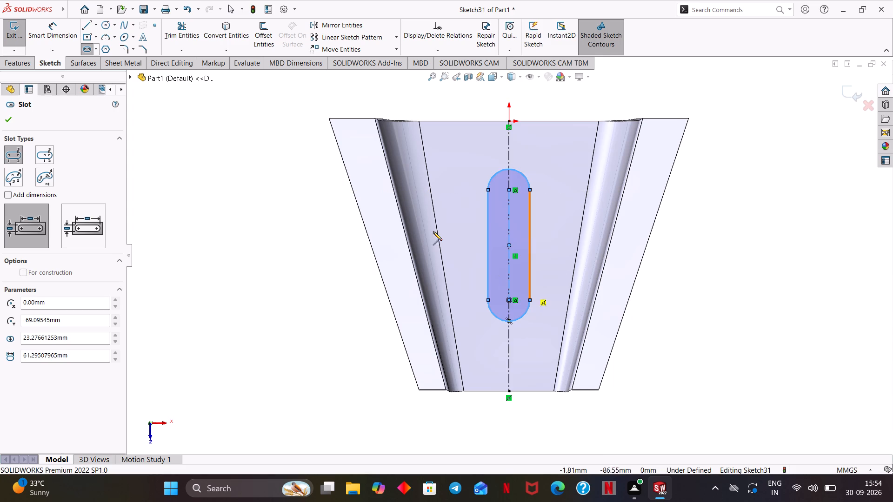
# Dimension the slot's arc center-to-center distance as 60 mm and place the dimension outside the part.
pyautogui.click(52, 33)
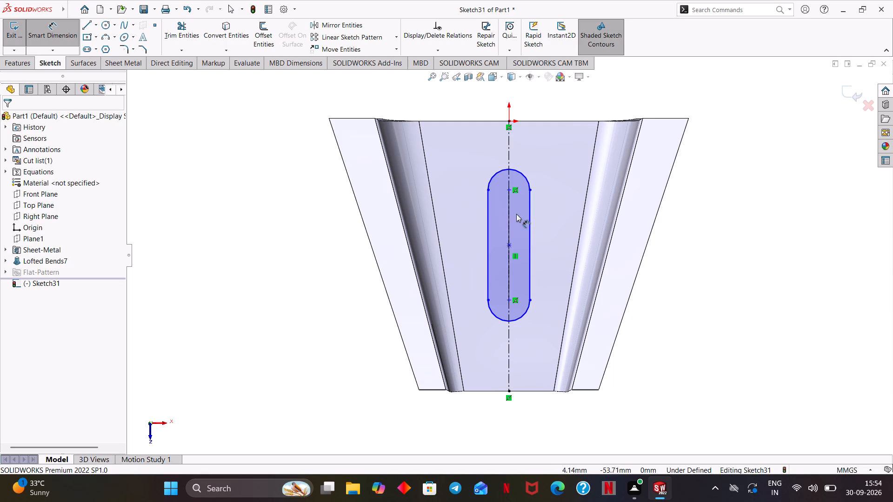
pyautogui.click(509, 188)
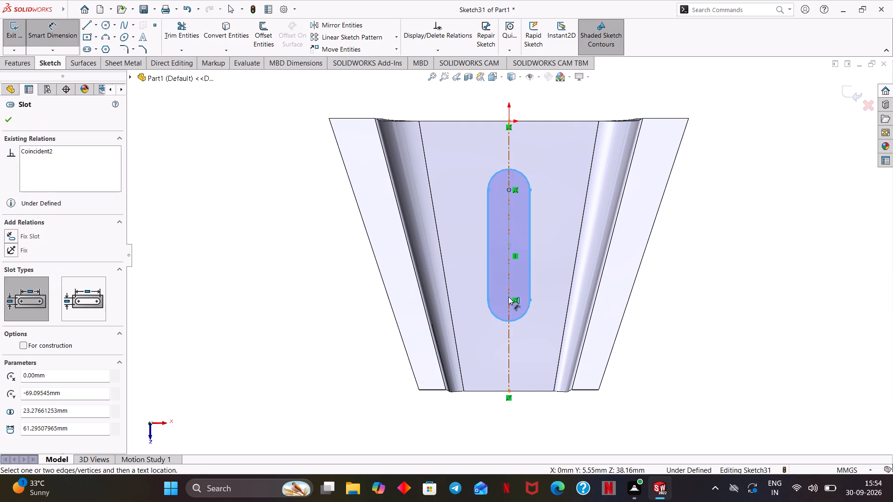
pyautogui.click(509, 299)
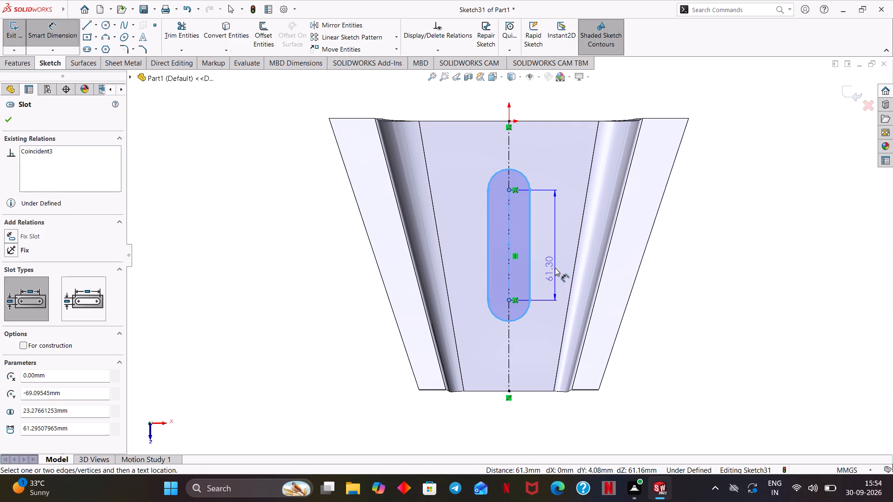
pyautogui.click(554, 266)
pyautogui.write('60')
pyautogui.press('Return')
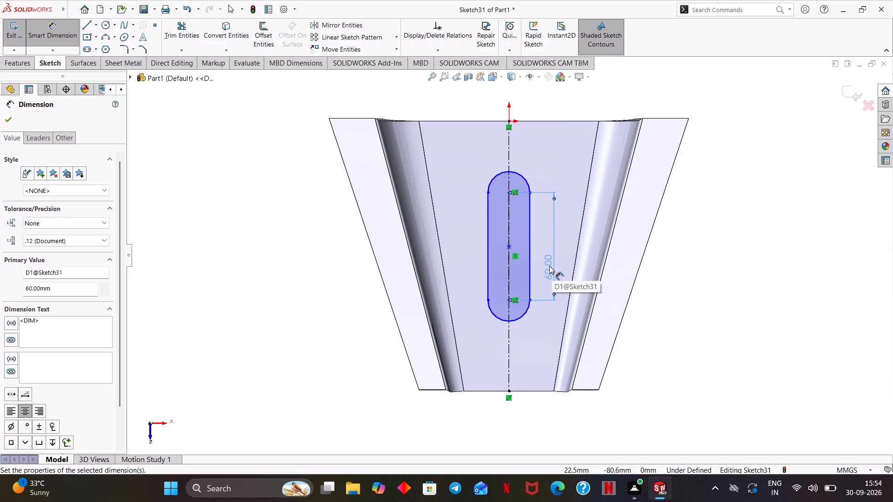
pyautogui.moveTo(548, 275); pyautogui.dragTo(686, 278)
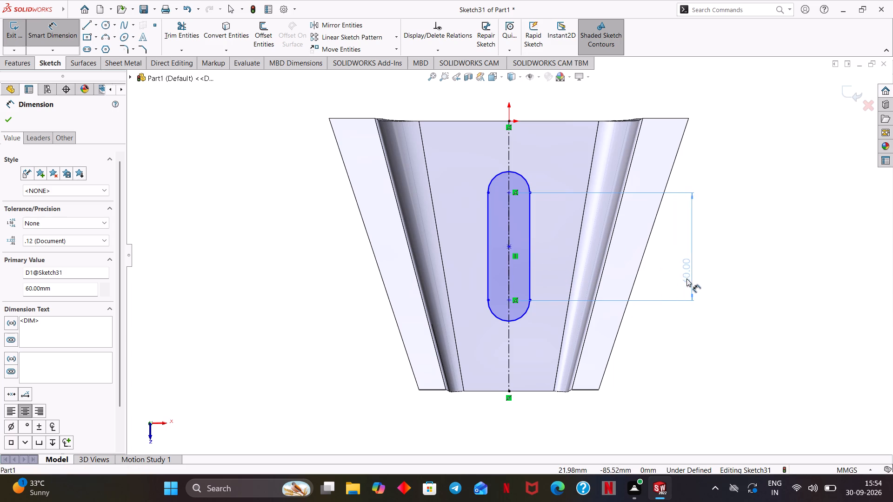
pyautogui.moveTo(686, 278); pyautogui.dragTo(687, 282)
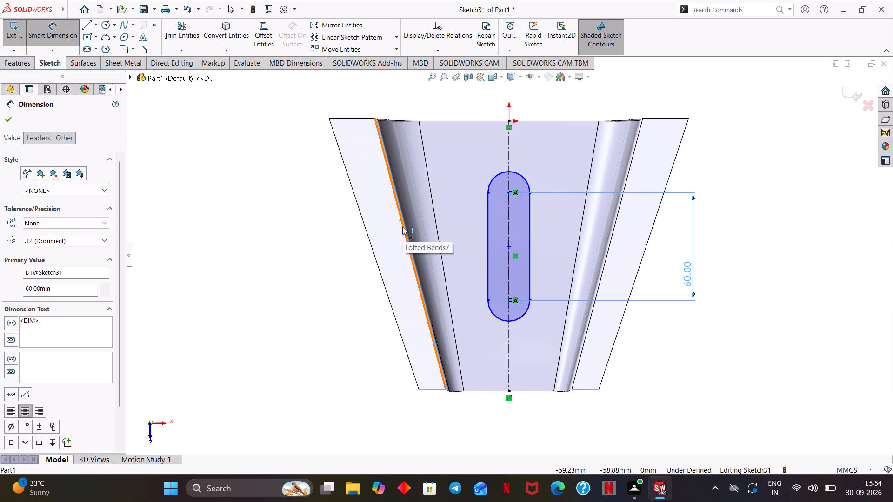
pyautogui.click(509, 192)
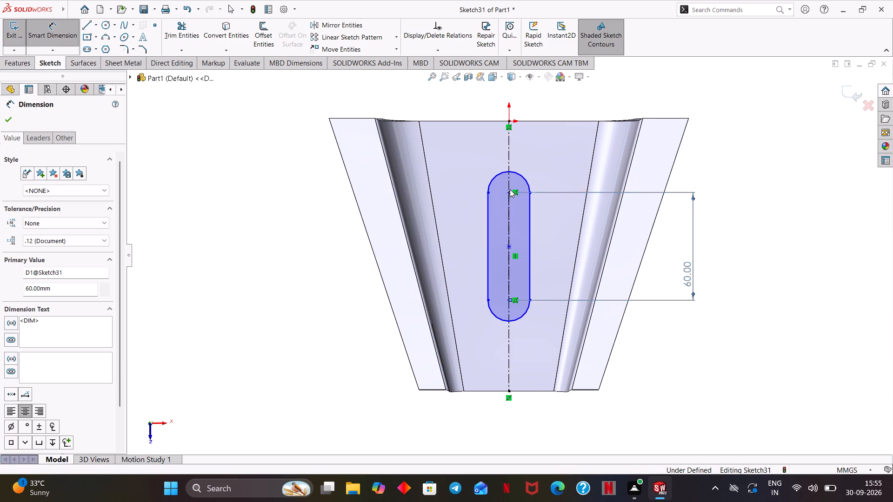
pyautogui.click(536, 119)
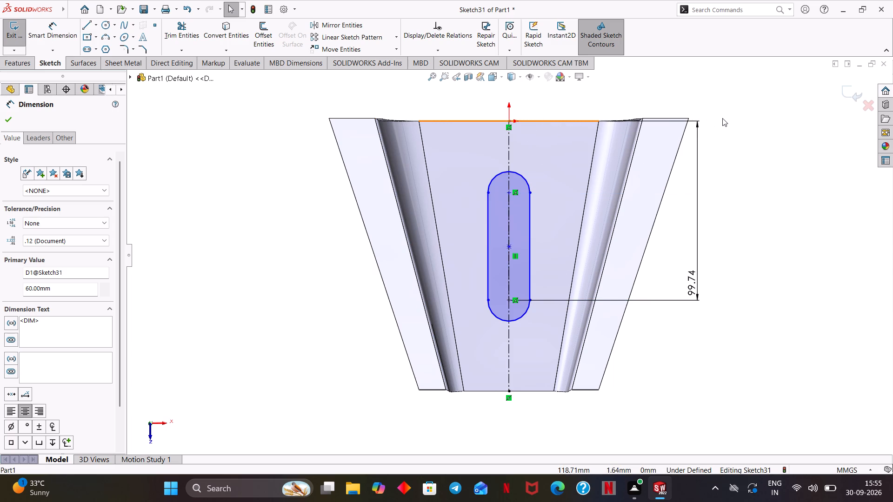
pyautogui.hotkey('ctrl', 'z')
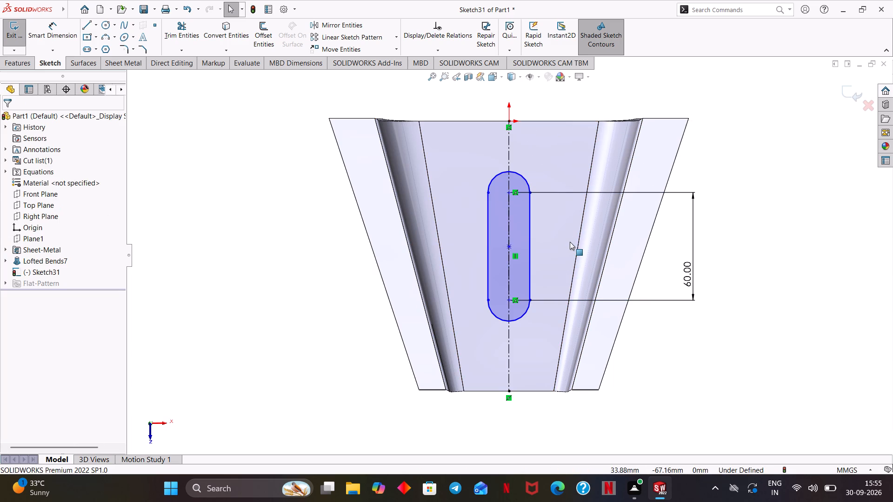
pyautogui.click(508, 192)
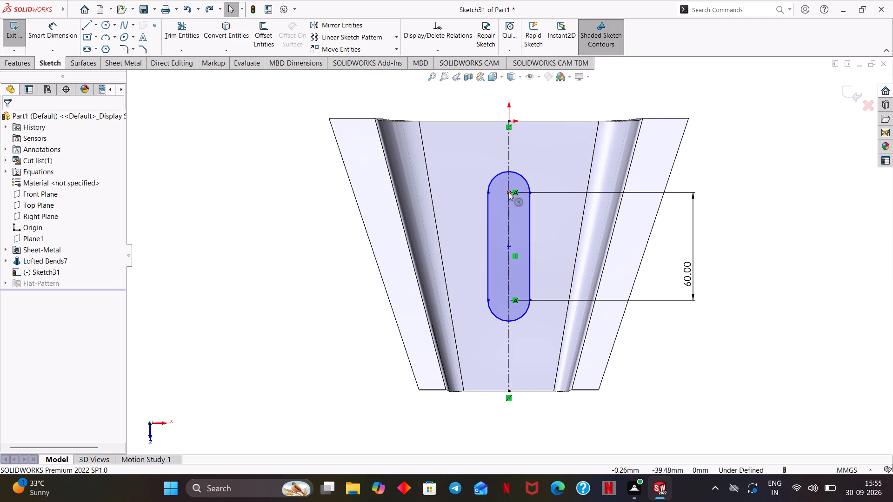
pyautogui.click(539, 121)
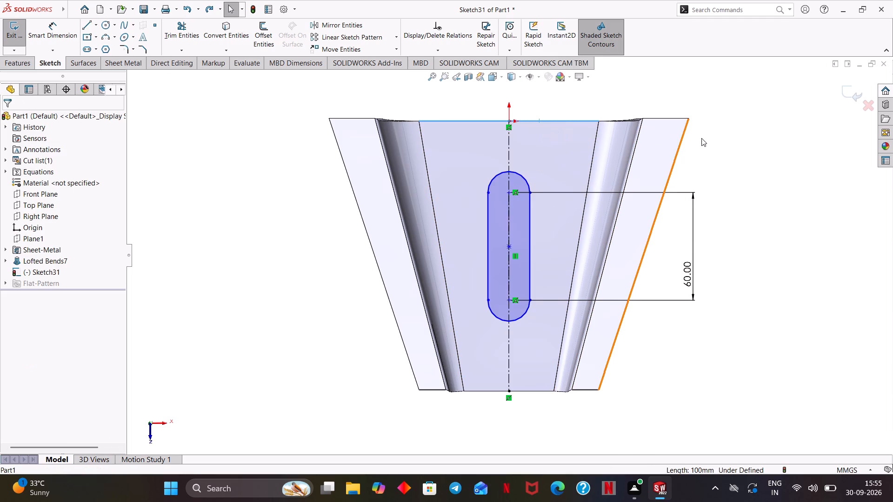
# Dimension the slot's arc center nearest the wide end 40 mm from the central face's wide end edge.
pyautogui.click(52, 27)
pyautogui.click(508, 192)
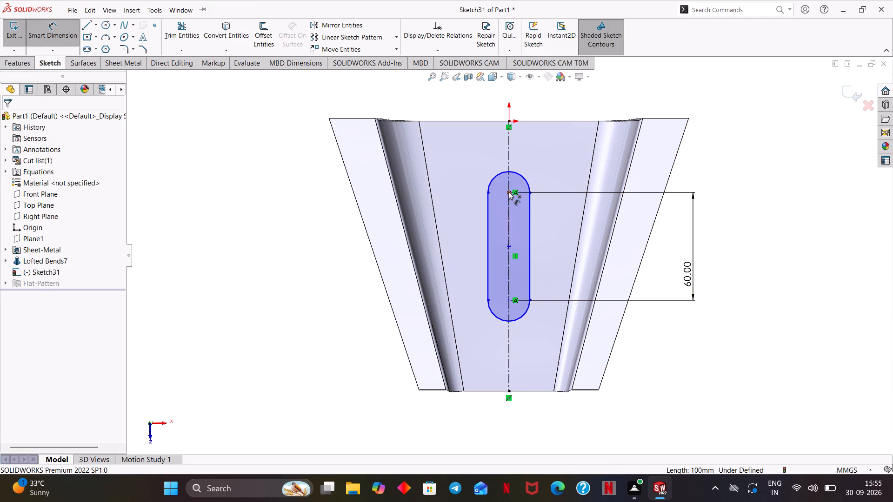
pyautogui.click(571, 121)
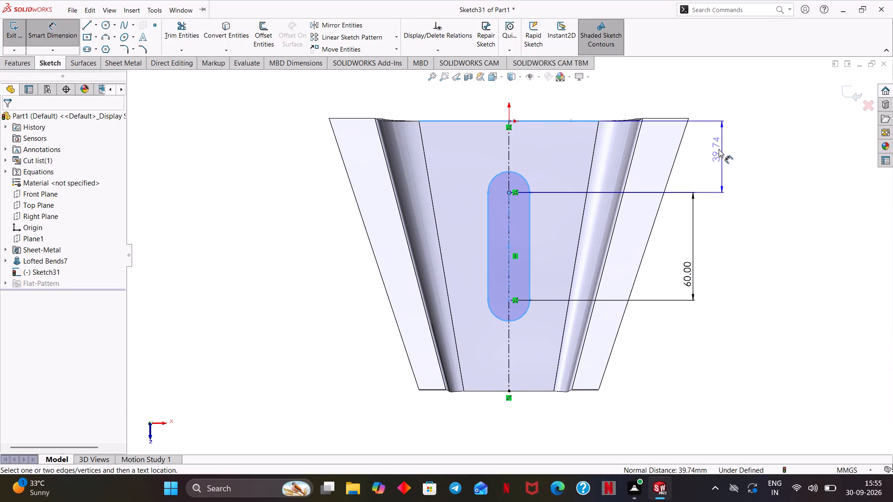
pyautogui.click(718, 149)
pyautogui.write('40')
pyautogui.press('Return')
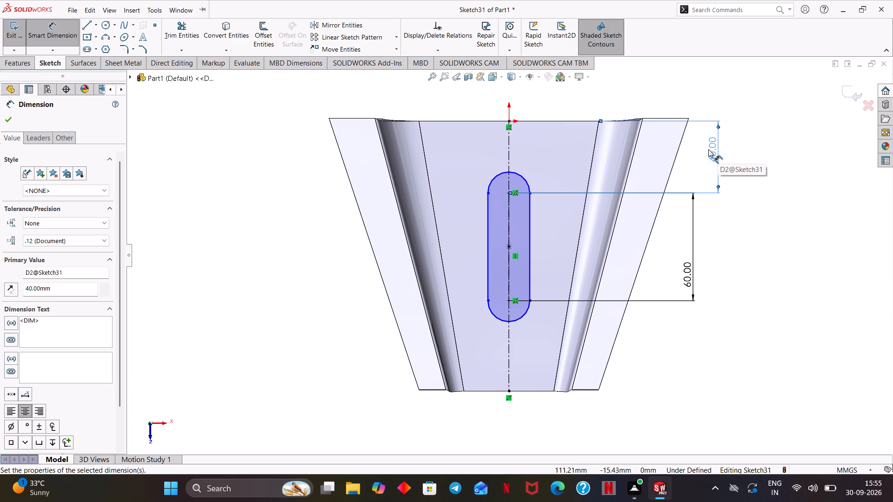
# Dimension the slot's end arc with a 10 mm radius and finish dimensioning.
pyautogui.click(522, 178)
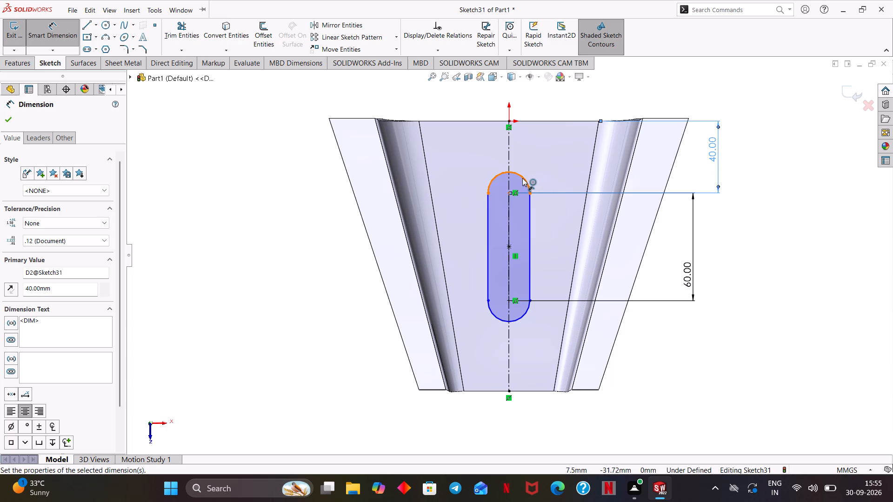
pyautogui.click(550, 159)
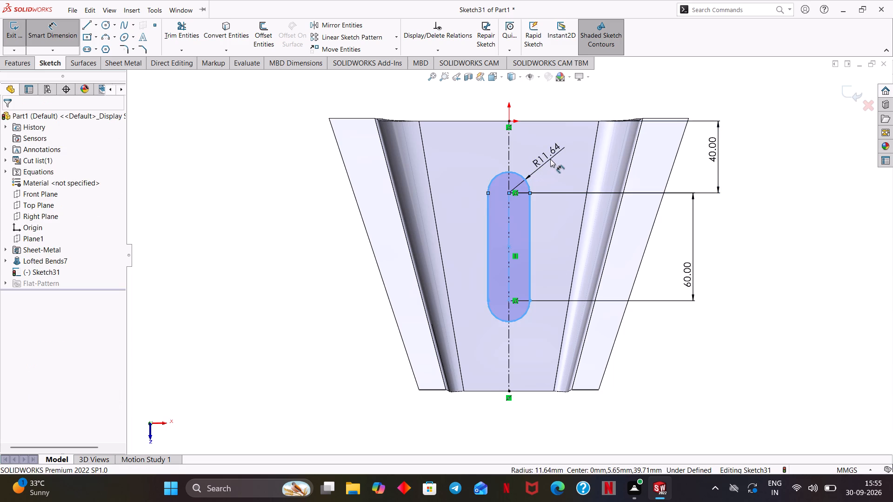
pyautogui.write('10')
pyautogui.press('Return')
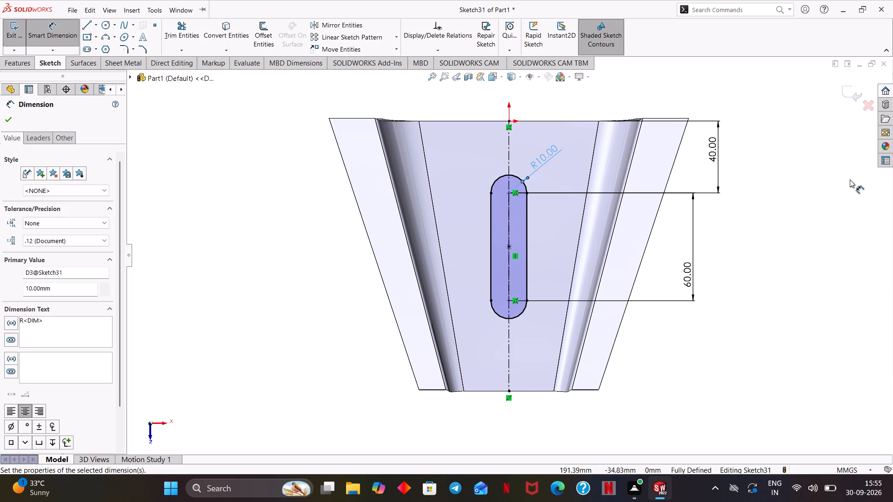
pyautogui.click(12, 118)
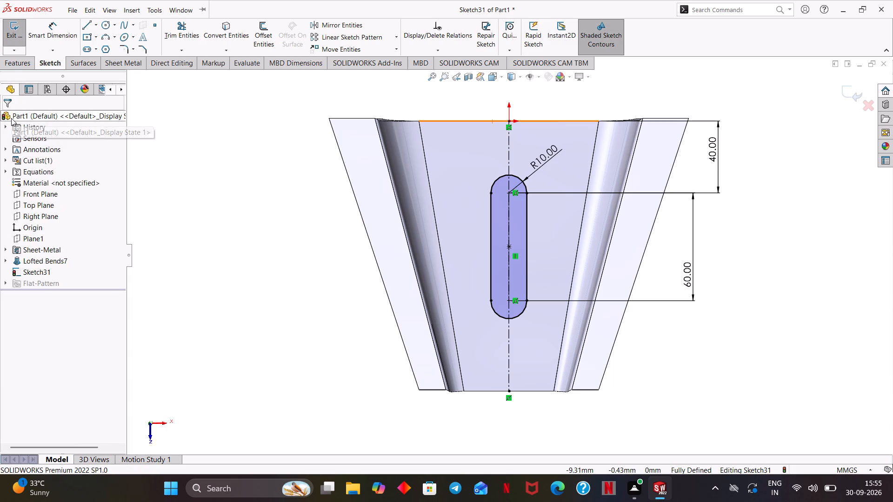
# Cut the slot through the central face with a sheet metal Extruded Cut, Blind and linked to thickness, with Normal cut.
pyautogui.hotkey('ctrl', '7')
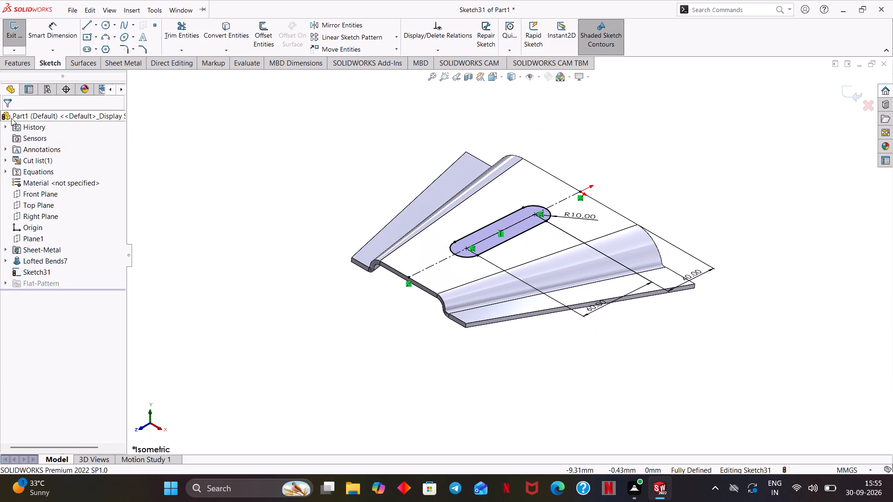
pyautogui.click(107, 59)
pyautogui.click(396, 29)
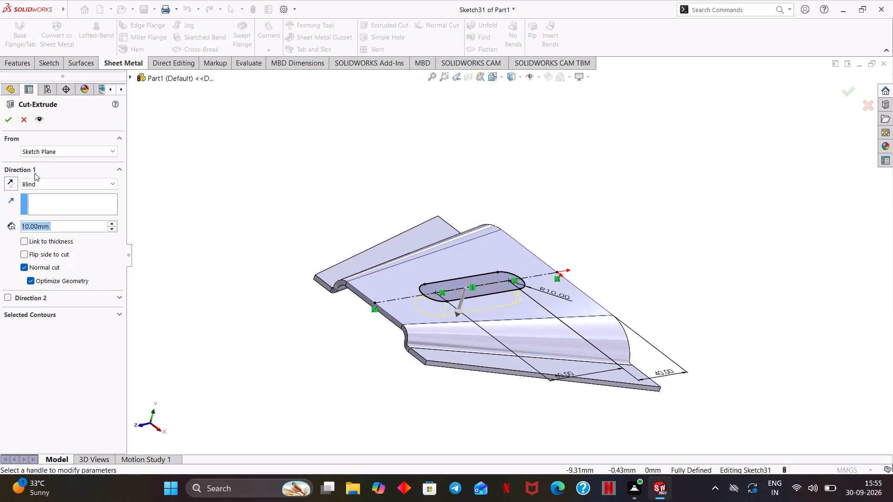
pyautogui.click(48, 237)
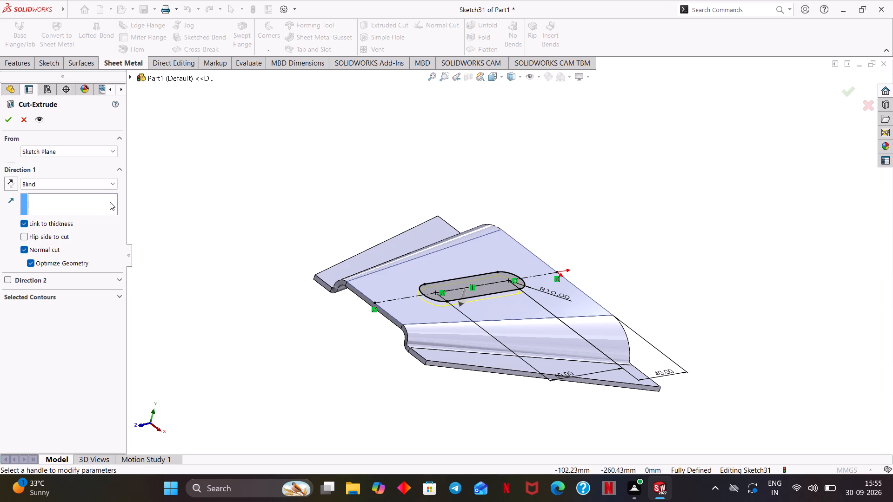
pyautogui.click(2, 117)
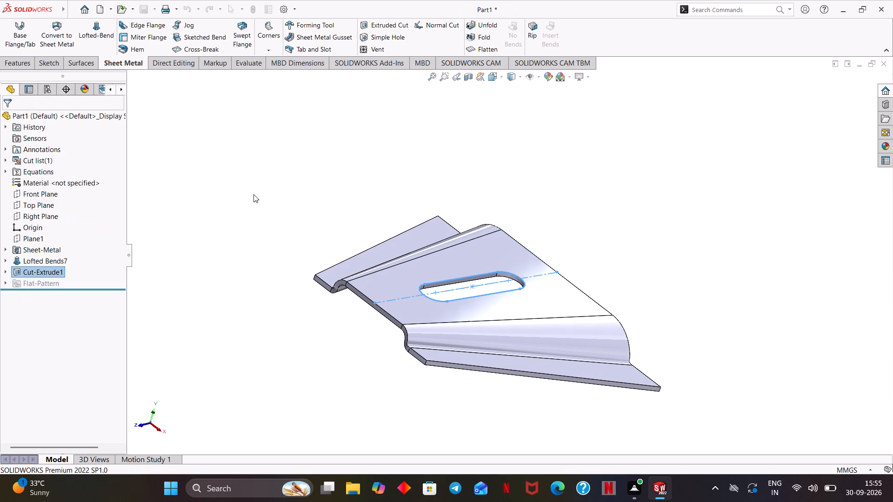
# Examine the slotted lofted bend part from above, below and several angled views.
pyautogui.click(267, 217)
pyautogui.moveTo(267, 217); pyautogui.dragTo(425, 228, button='middle')
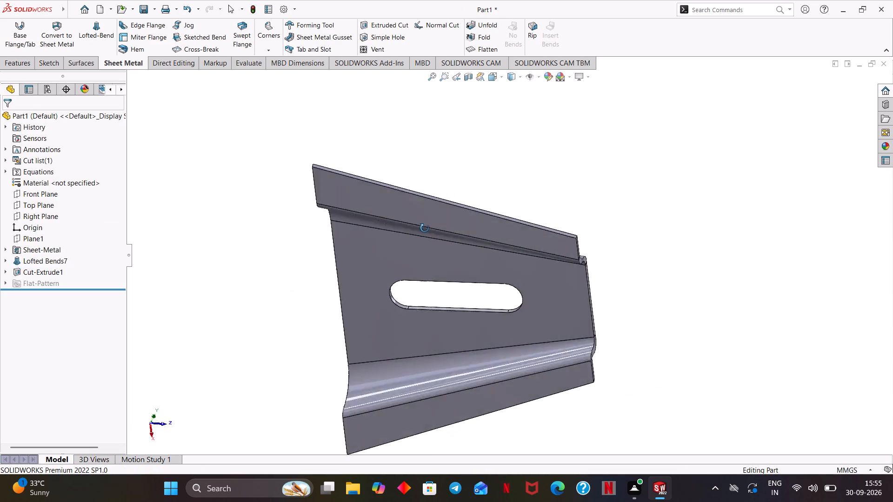
pyautogui.moveTo(425, 228); pyautogui.dragTo(655, 367, button='middle')
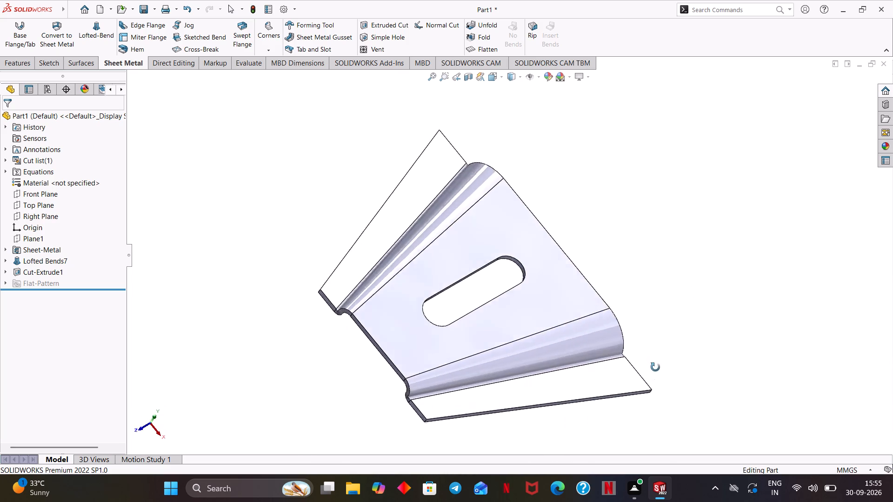
pyautogui.moveTo(655, 367); pyautogui.dragTo(672, 357, button='middle')
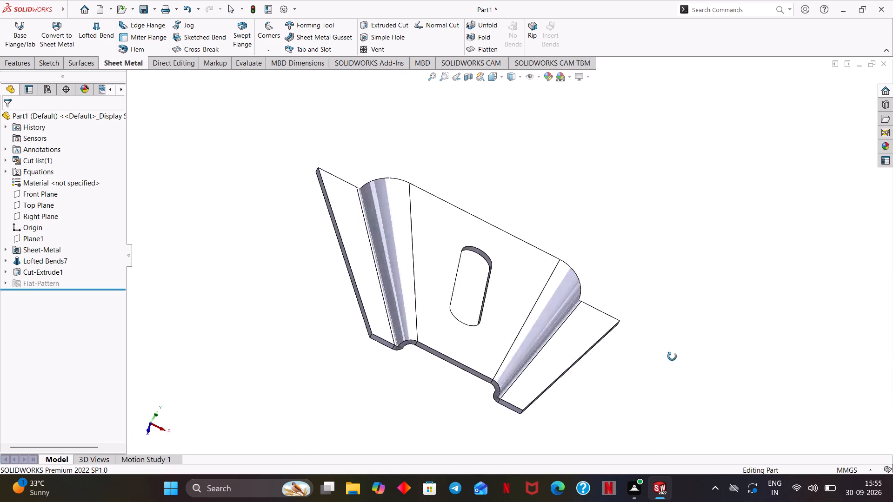
pyautogui.moveTo(672, 357); pyautogui.dragTo(638, 300, button='middle')
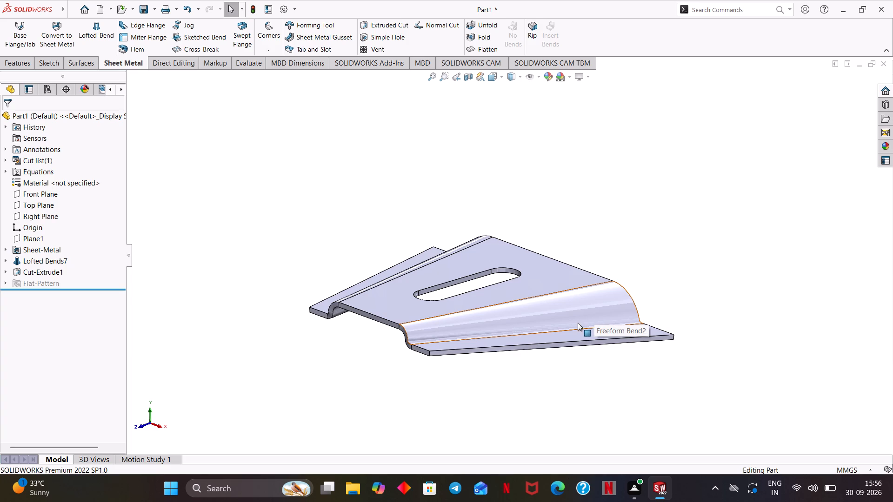
pyautogui.moveTo(677, 371); pyautogui.dragTo(696, 394, button='middle')
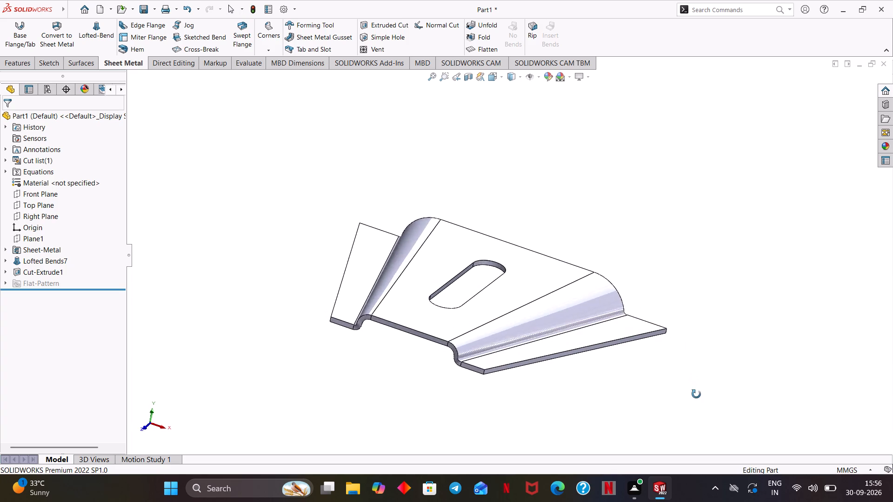
pyautogui.moveTo(696, 394); pyautogui.dragTo(687, 398, button='middle')
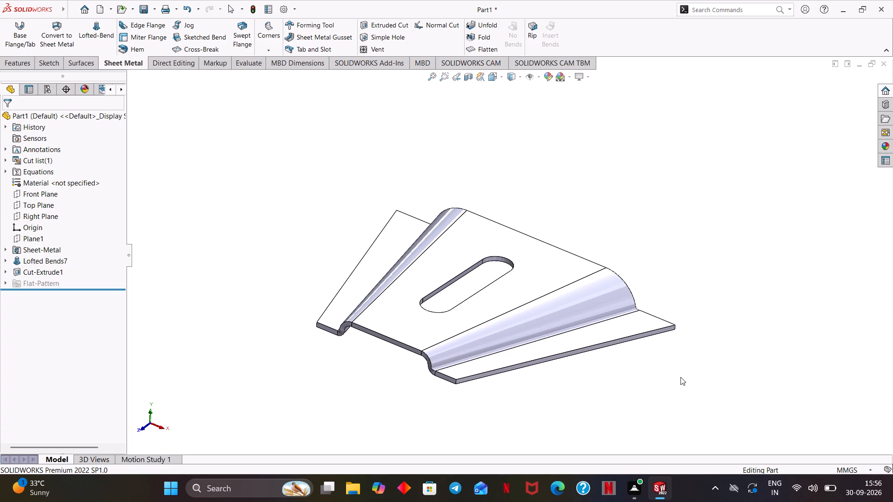
pyautogui.hotkey('ctrl', '7')
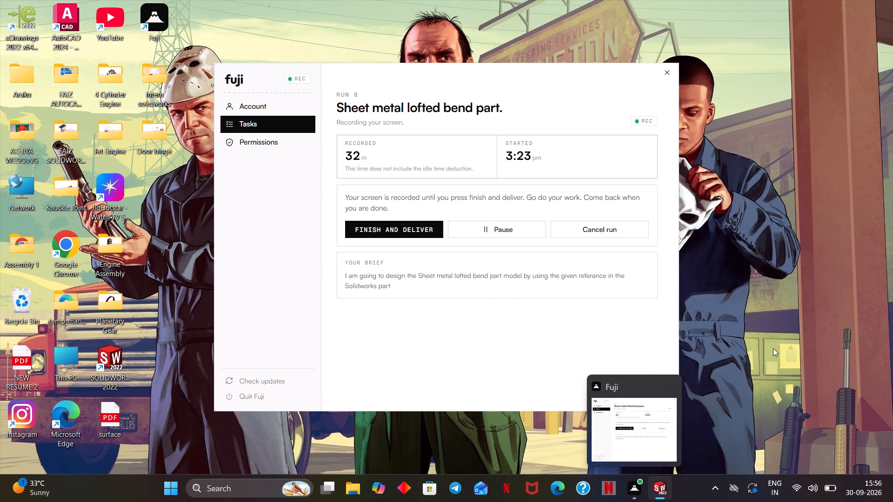
pyautogui.moveTo(700, 356); pyautogui.dragTo(690, 350, button='middle')
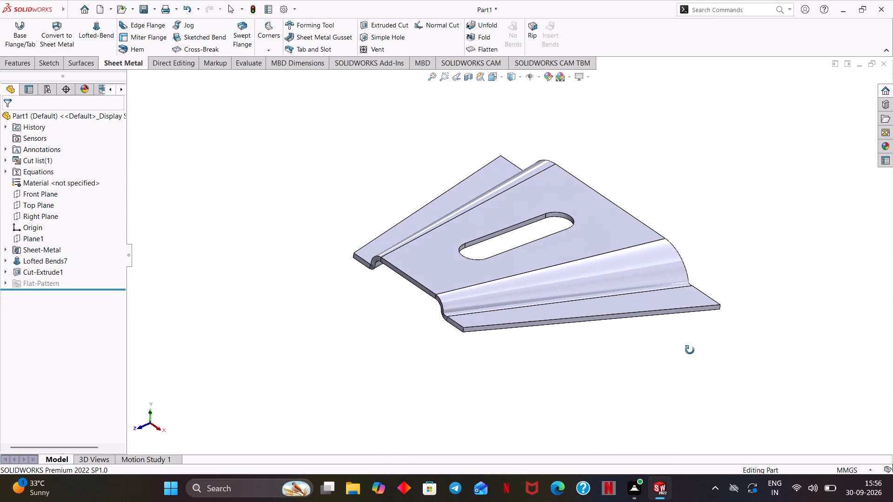
pyautogui.moveTo(690, 350); pyautogui.dragTo(691, 343, button='middle')
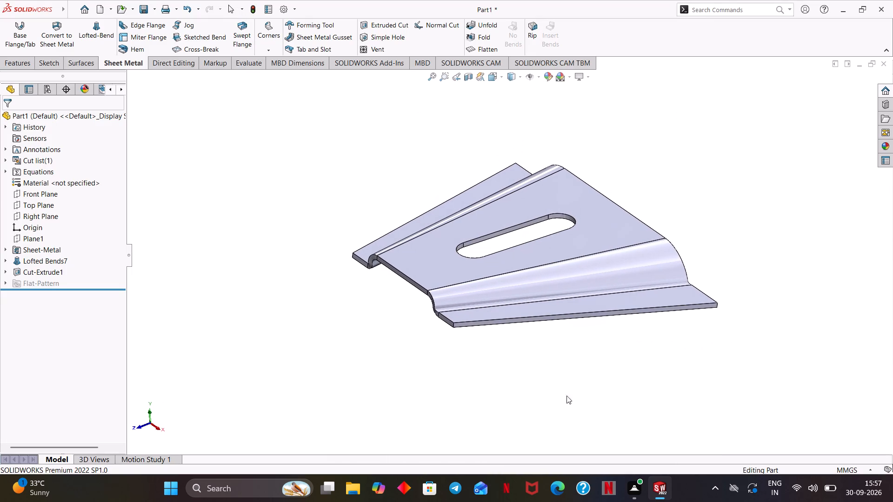
pyautogui.keyDown('ctrl'); pyautogui.moveTo(544, 393); pyautogui.dragTo(520, 406, button='middle'); pyautogui.keyUp('ctrl')
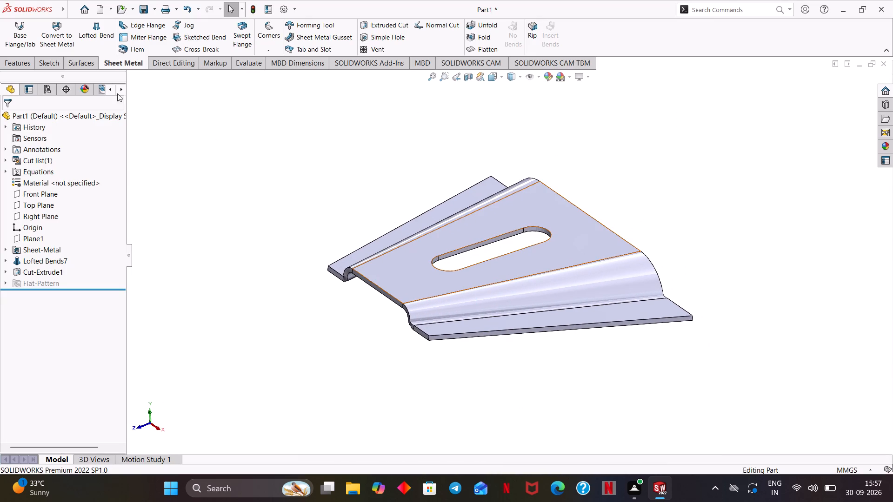
# Save the part as "Sheet metal lofted bend" in the Intern solidworks folder, as a SOLIDWORKS Part.
pyautogui.click(146, 13)
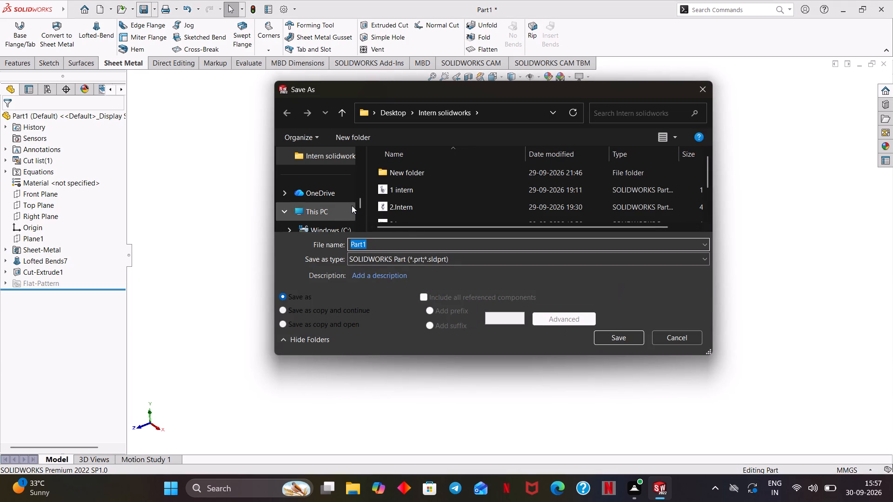
pyautogui.scroll(-2, 352, 205)
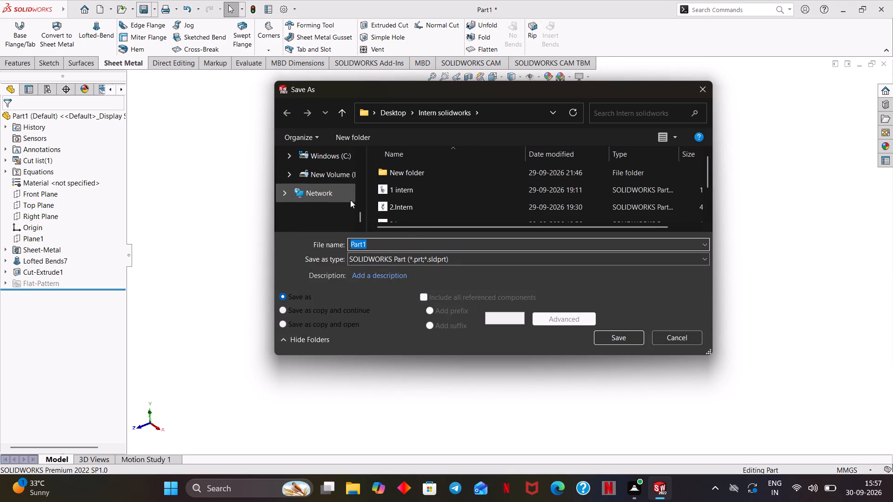
pyautogui.scroll(1, 348, 199)
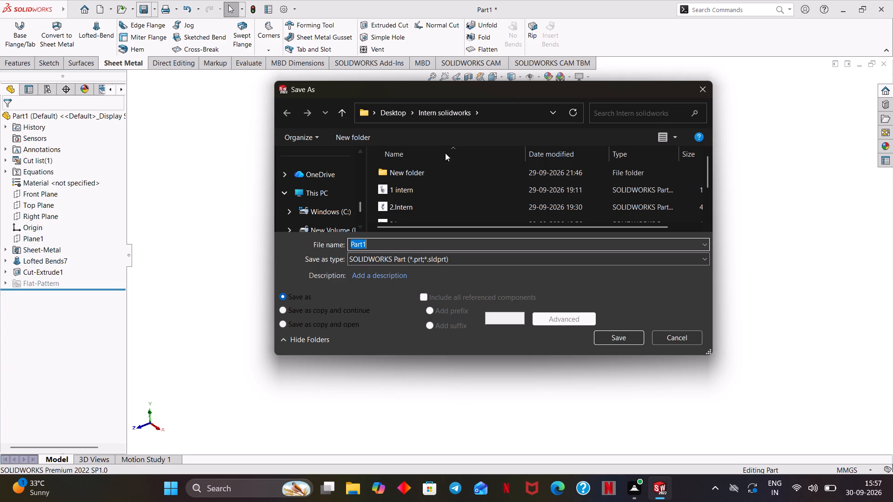
pyautogui.scroll(-2, 436, 192)
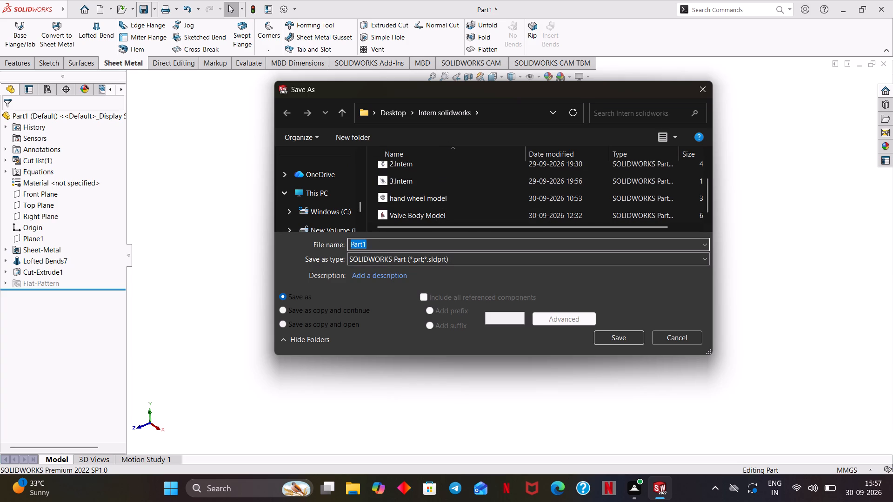
pyautogui.write('heet metl')
pyautogui.press('BackSpace')
pyautogui.write('al')
pyautogui.press('space')
pyautogui.write('lofted')
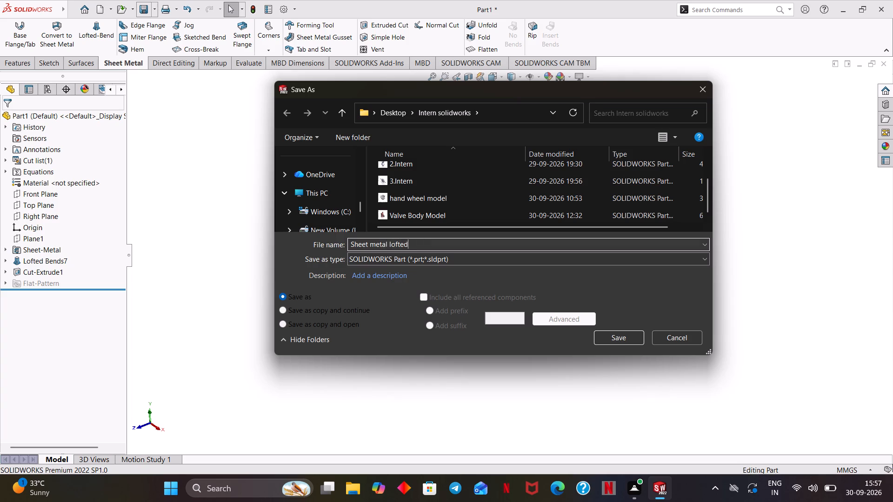
pyautogui.press('space')
pyautogui.write('bend')
pyautogui.scroll(-1, 433, 188)
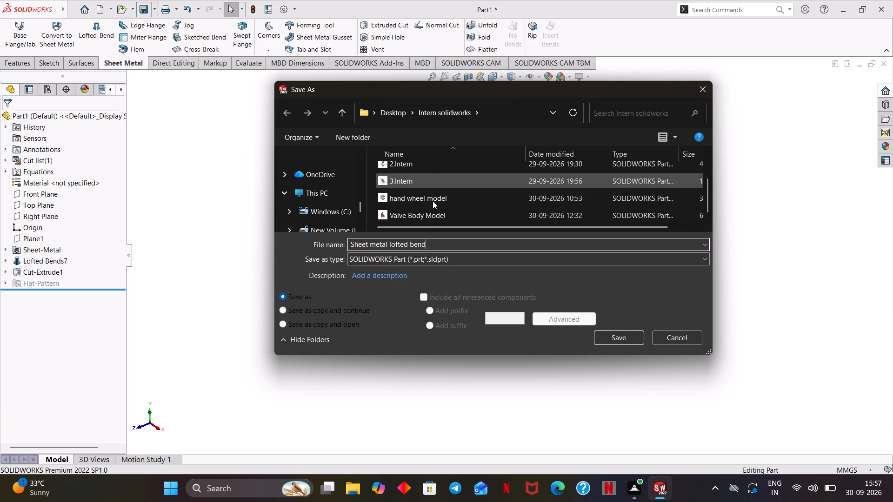
pyautogui.scroll(-1, 433, 201)
pyautogui.click(603, 335)
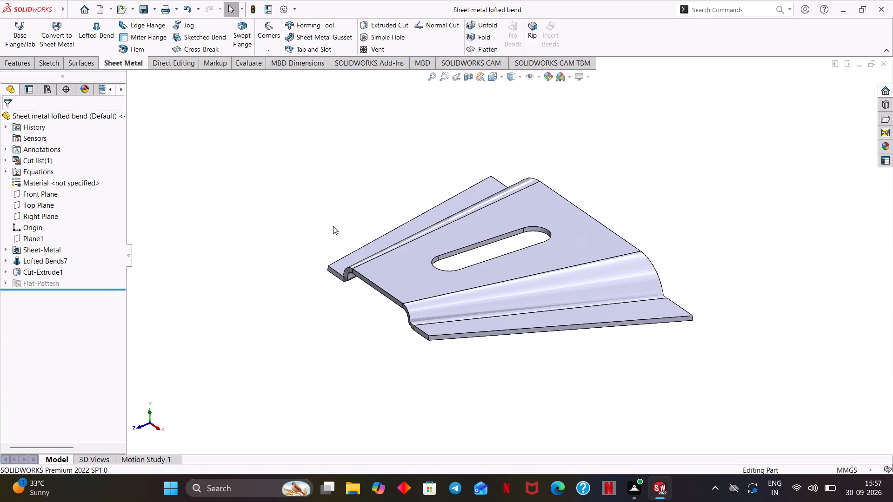
# Preview and print the current screen image with Microsoft Print to PDF, saving it as "sheet metal lofted bend" in Intern solidworks.
pyautogui.hotkey('ctrl', 'p')
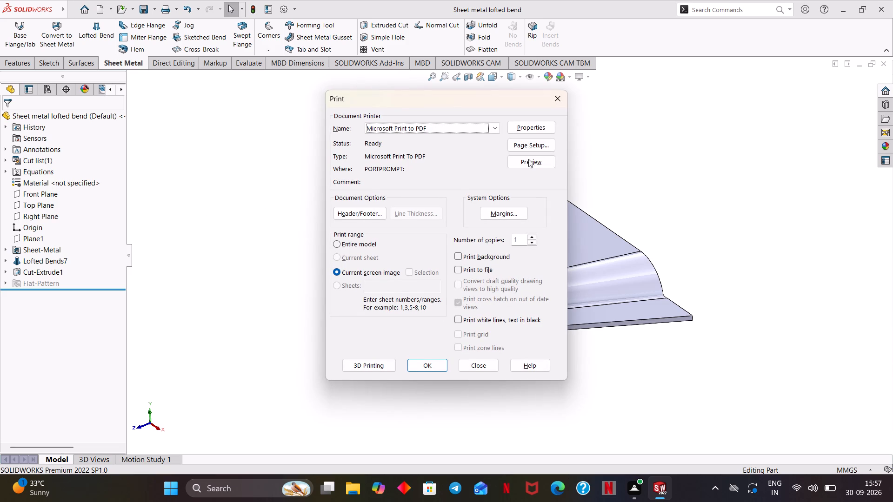
pyautogui.click(530, 159)
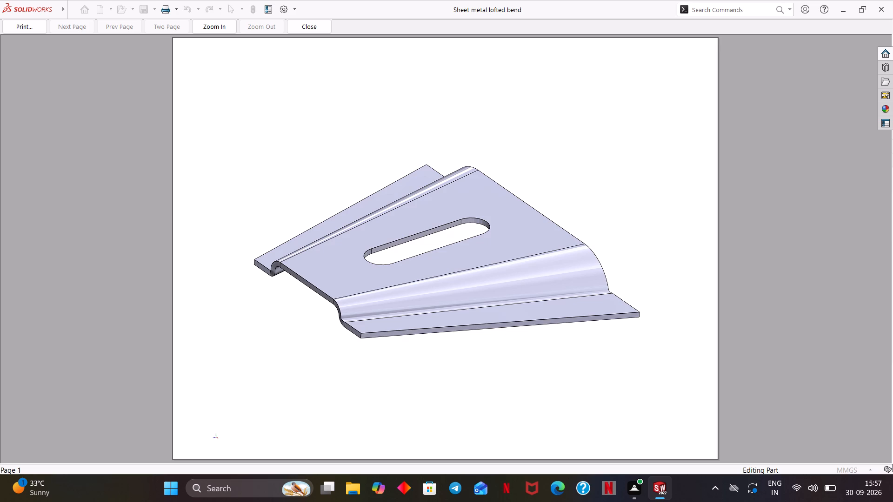
pyautogui.click(15, 22)
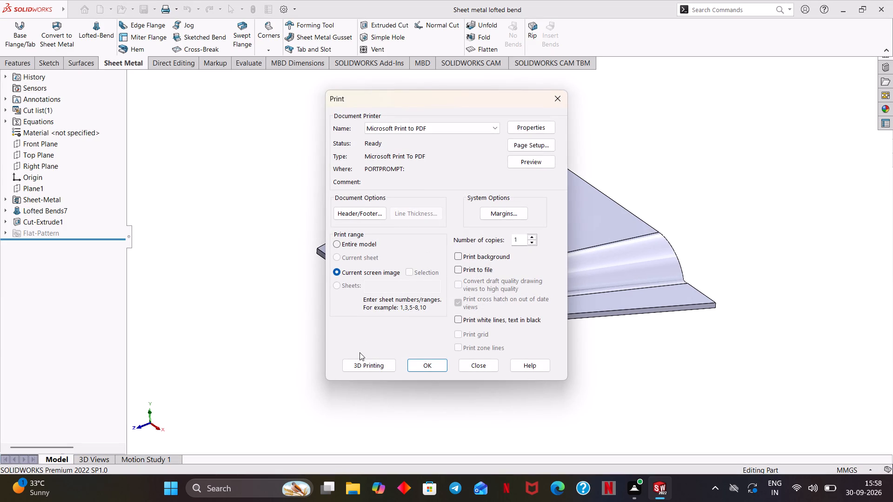
pyautogui.click(432, 365)
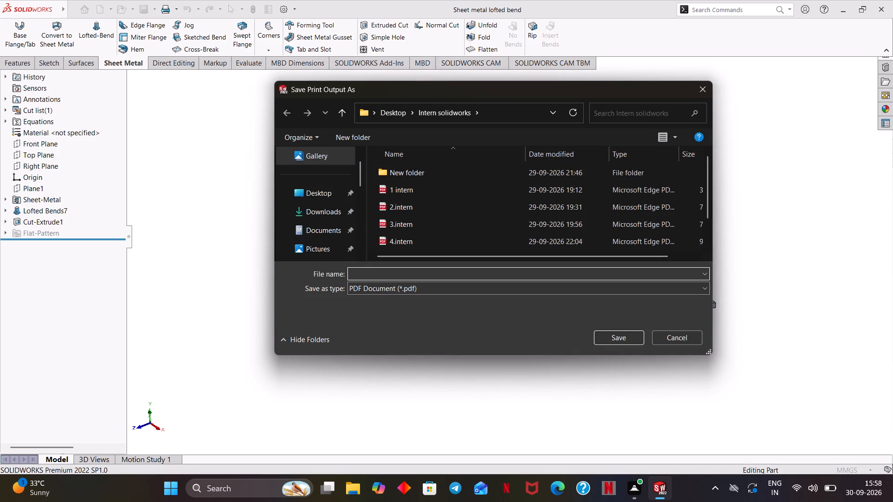
pyautogui.scroll(-2, 422, 237)
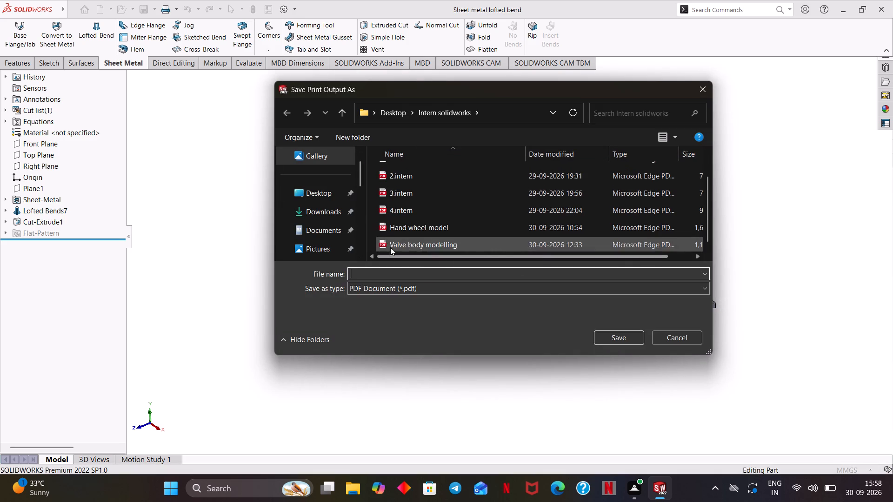
pyautogui.click(380, 271)
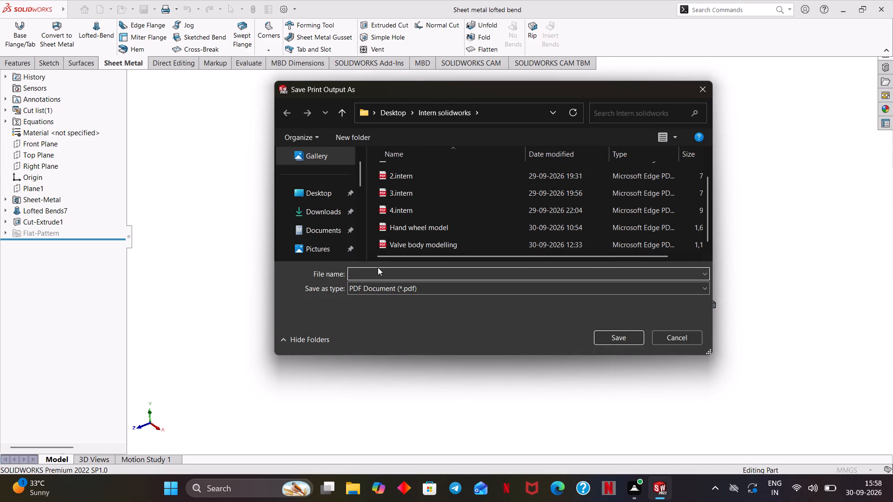
pyautogui.write('sheet meta')
pyautogui.write('l lofted bend')
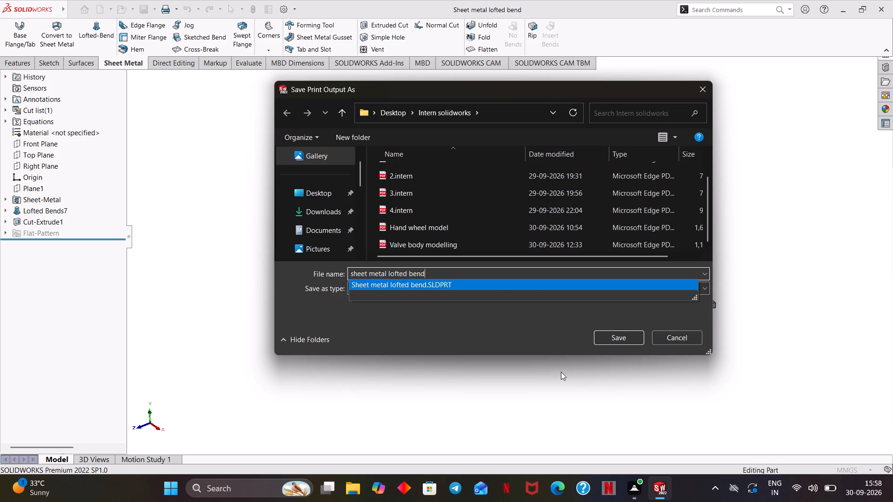
pyautogui.click(496, 340)
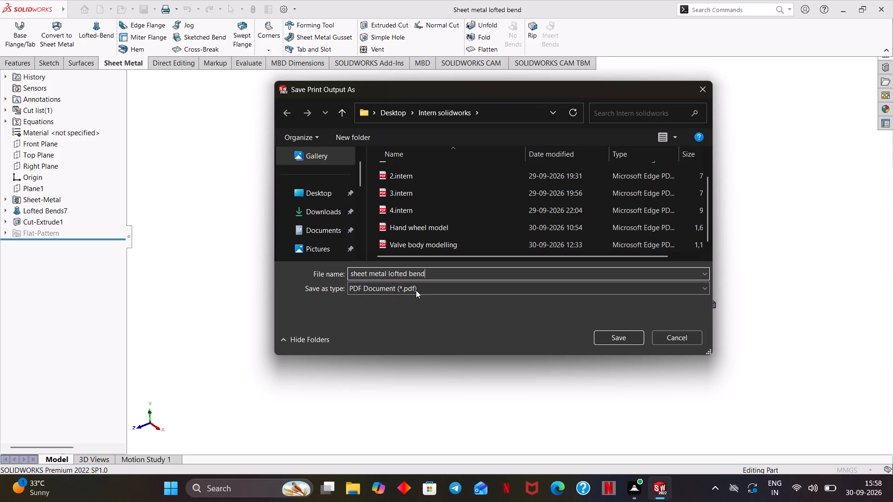
pyautogui.click(624, 336)
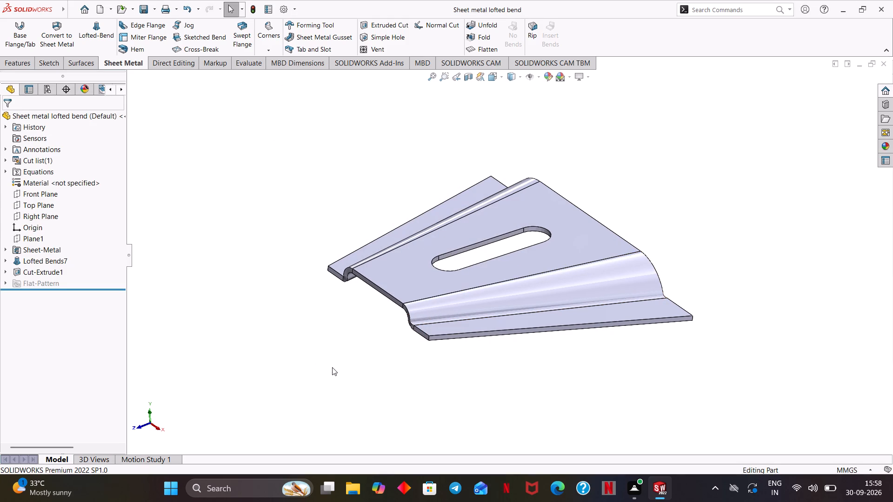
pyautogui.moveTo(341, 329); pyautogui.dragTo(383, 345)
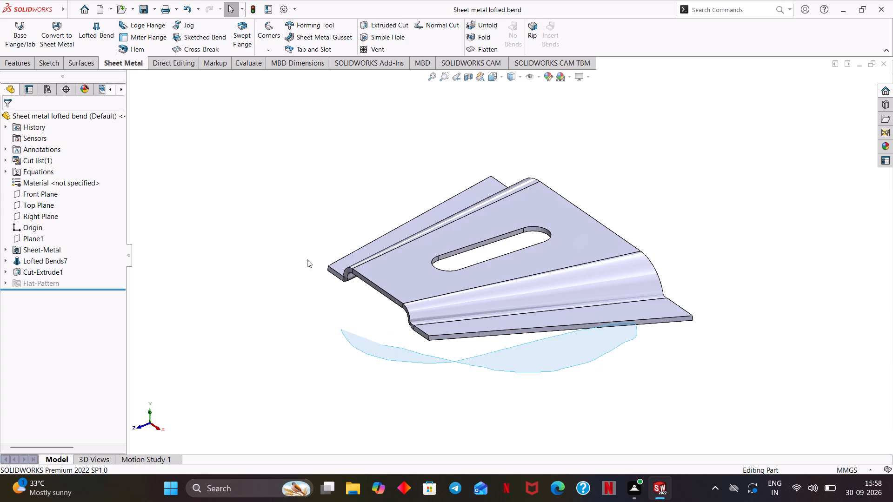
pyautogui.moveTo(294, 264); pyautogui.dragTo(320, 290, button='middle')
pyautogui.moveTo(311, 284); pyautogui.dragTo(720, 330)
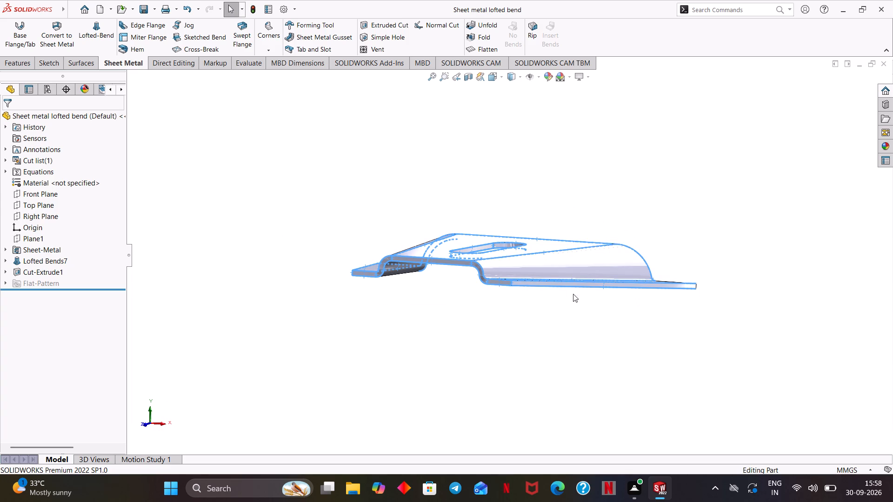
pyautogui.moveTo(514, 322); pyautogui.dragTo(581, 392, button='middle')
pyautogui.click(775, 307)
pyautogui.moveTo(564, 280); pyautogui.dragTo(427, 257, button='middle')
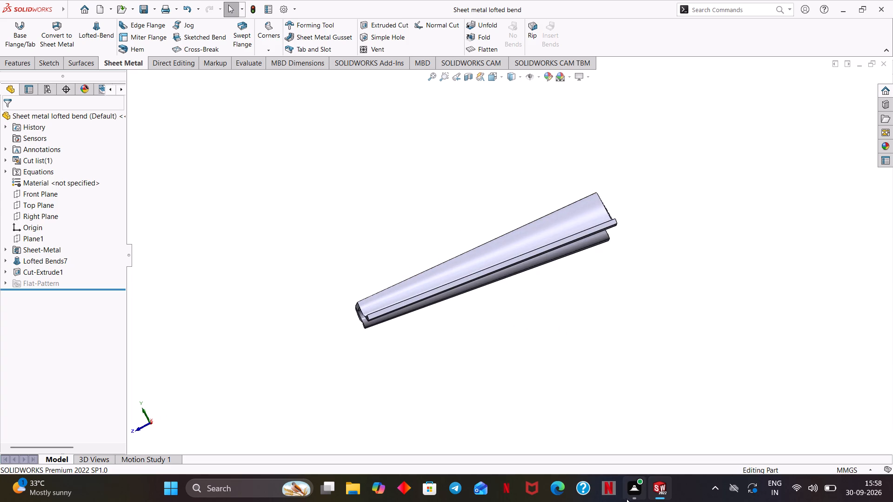